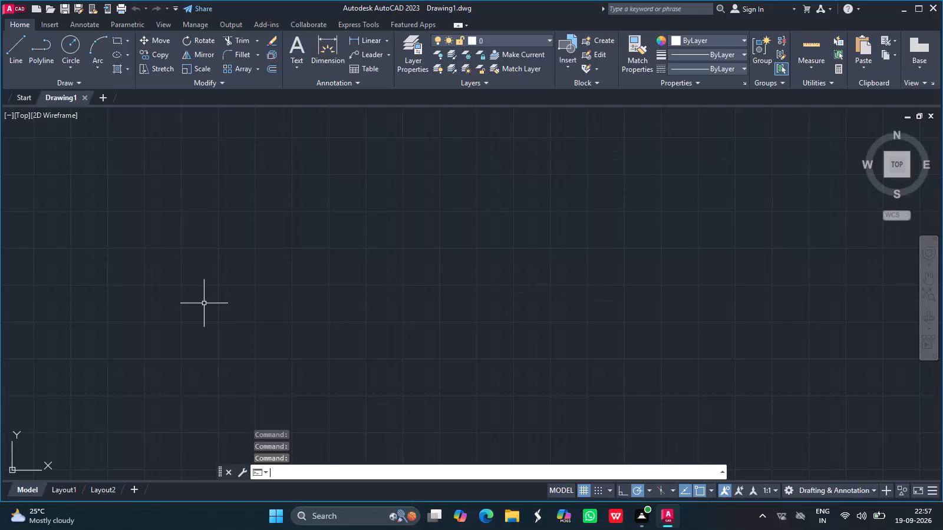
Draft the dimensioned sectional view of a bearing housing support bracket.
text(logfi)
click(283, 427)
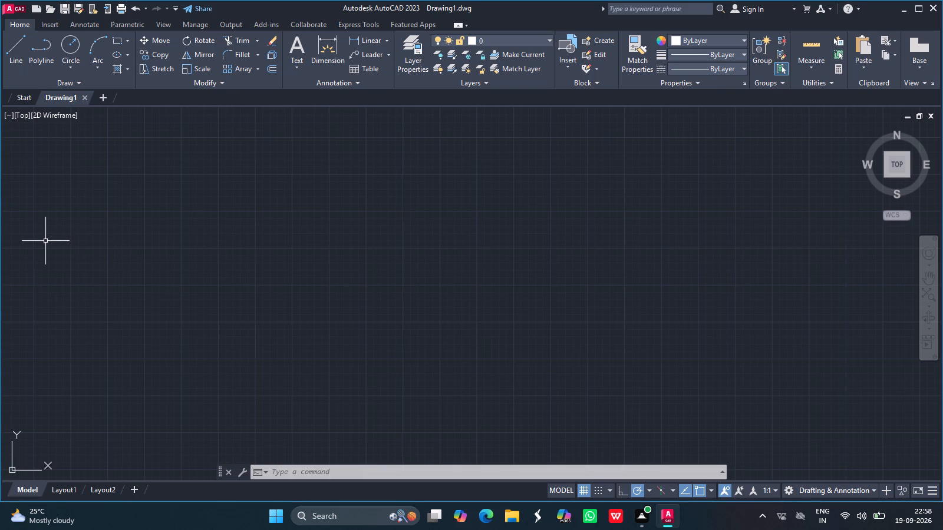
Draw a circle with a diameter of 90 in the empty drawing area.
click(69, 69)
click(88, 118)
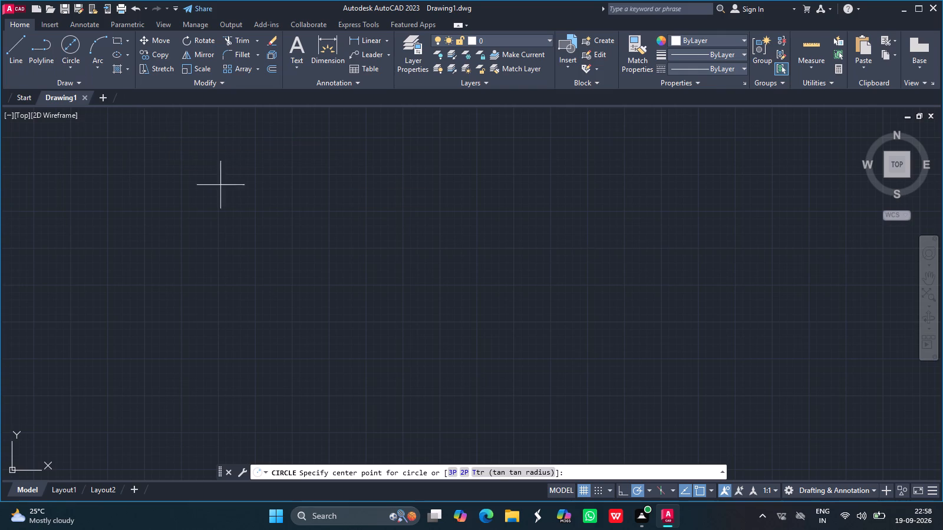
drag(349, 273, 339, 196)
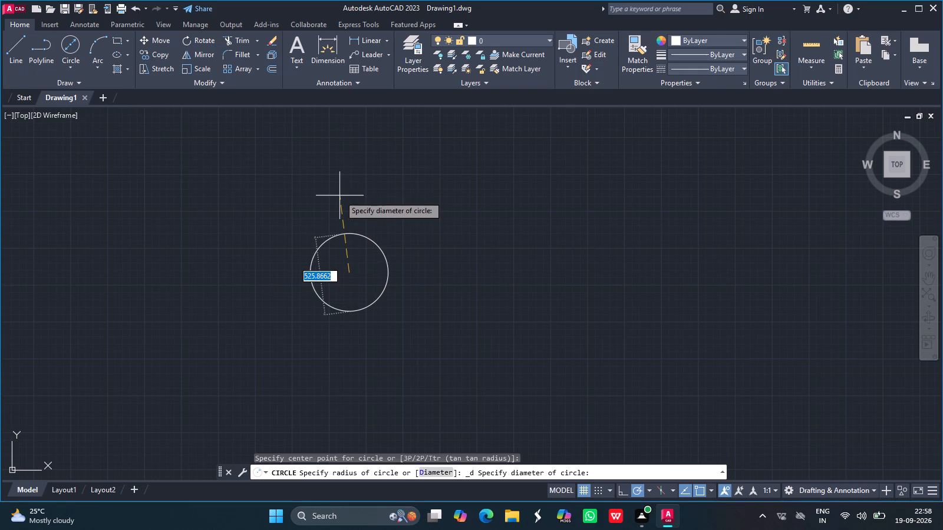
drag(339, 196, 329, 191)
text(90)
key(Return)
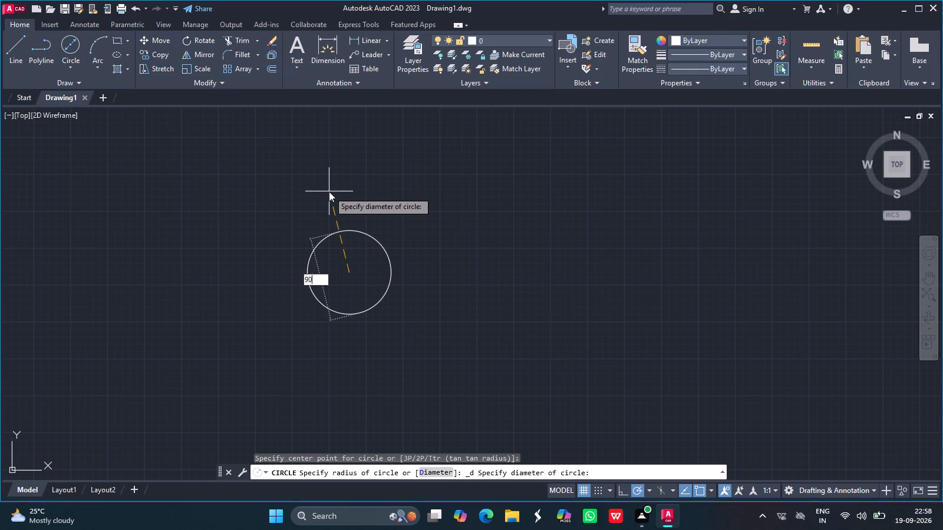
Draw a second circle with a diameter of 108, concentric with the first one.
ctrl+scroll(341, 273, up, 4)
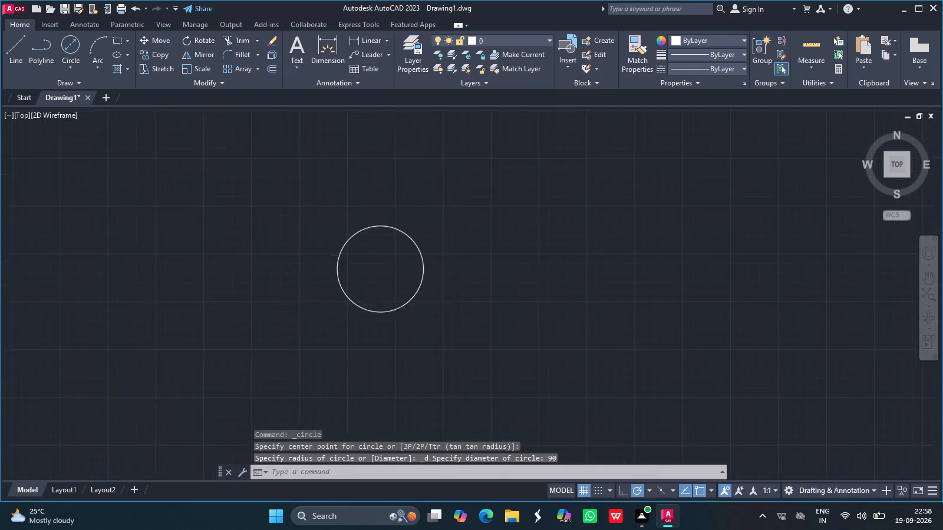
ctrl+scroll(341, 273, up, 2)
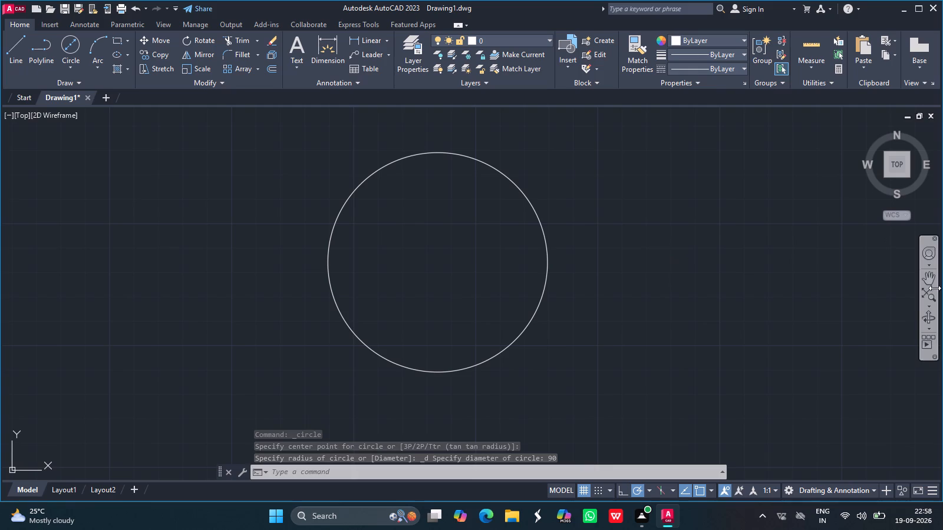
click(923, 276)
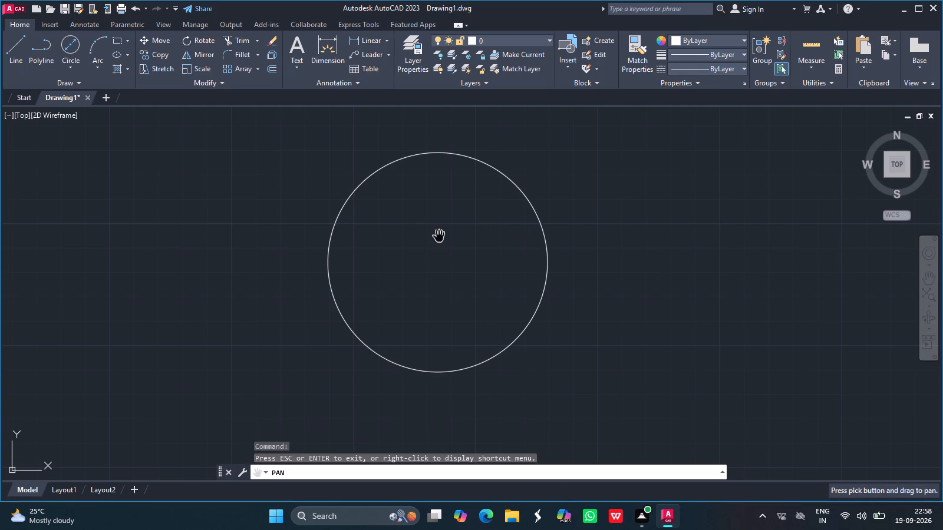
drag(438, 237, 447, 269)
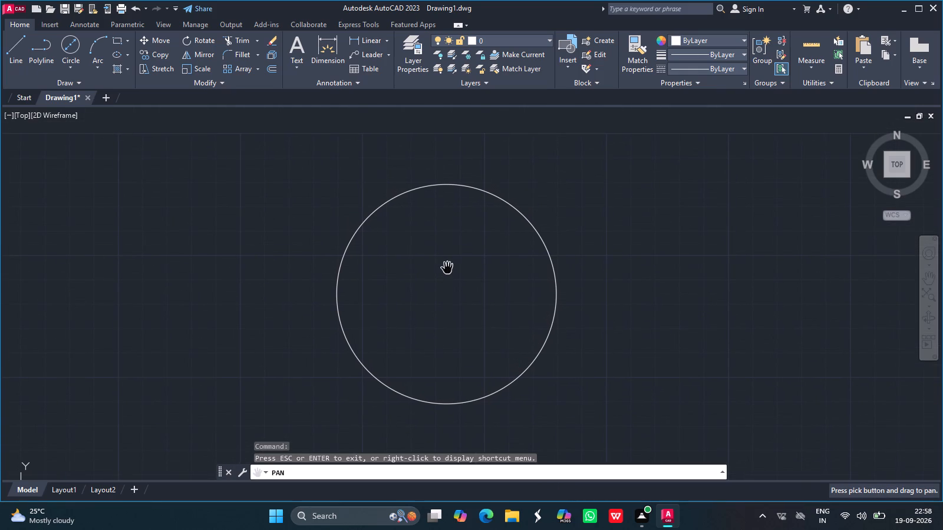
key(Escape)
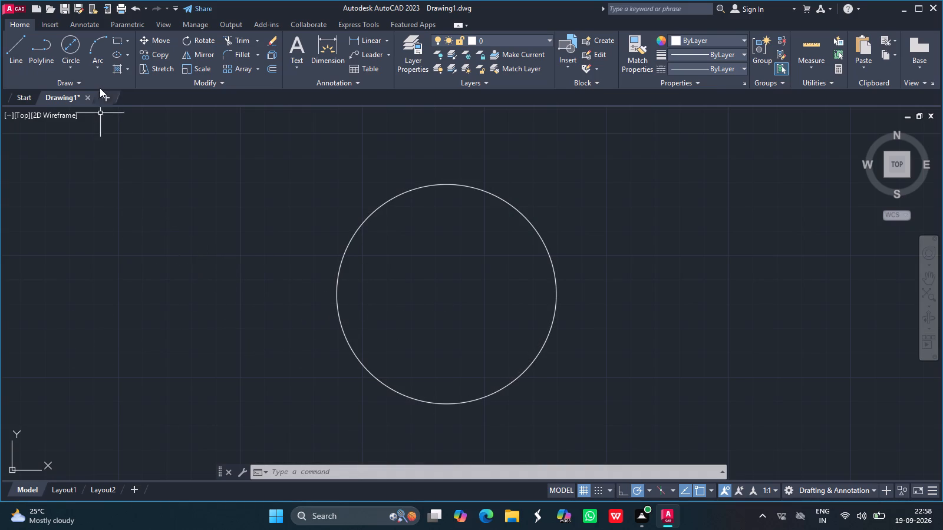
click(71, 45)
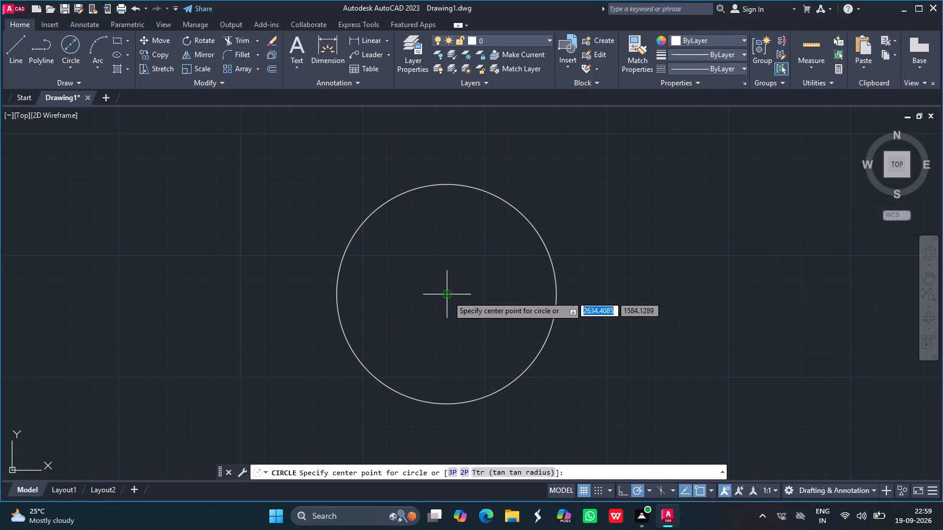
drag(447, 296, 410, 141)
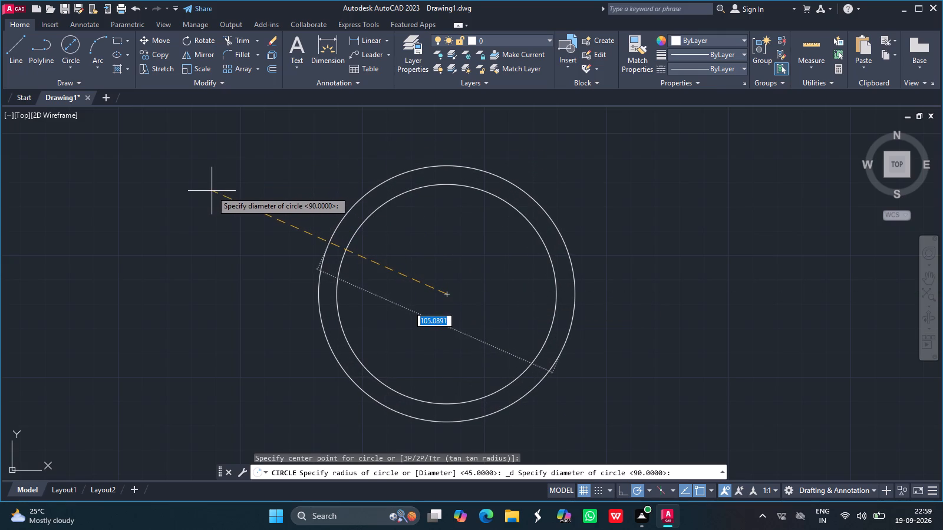
text(108)
key(Return)
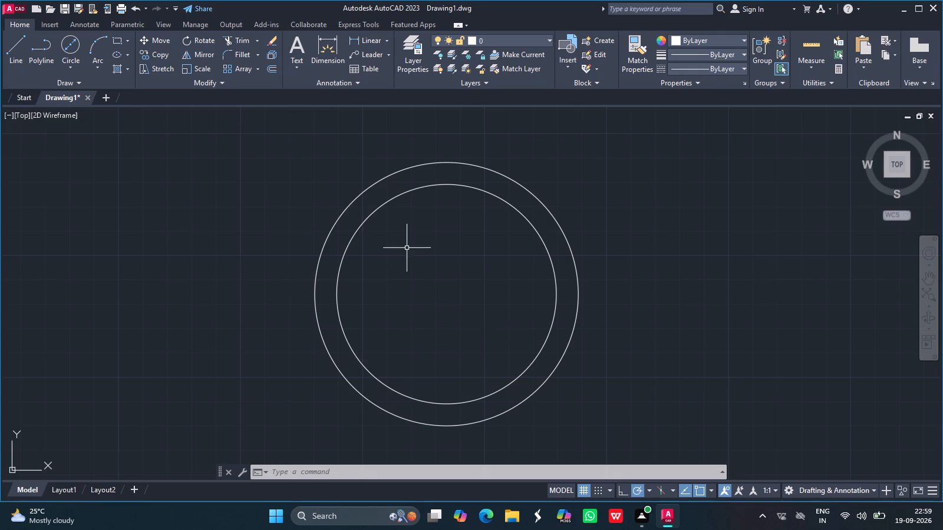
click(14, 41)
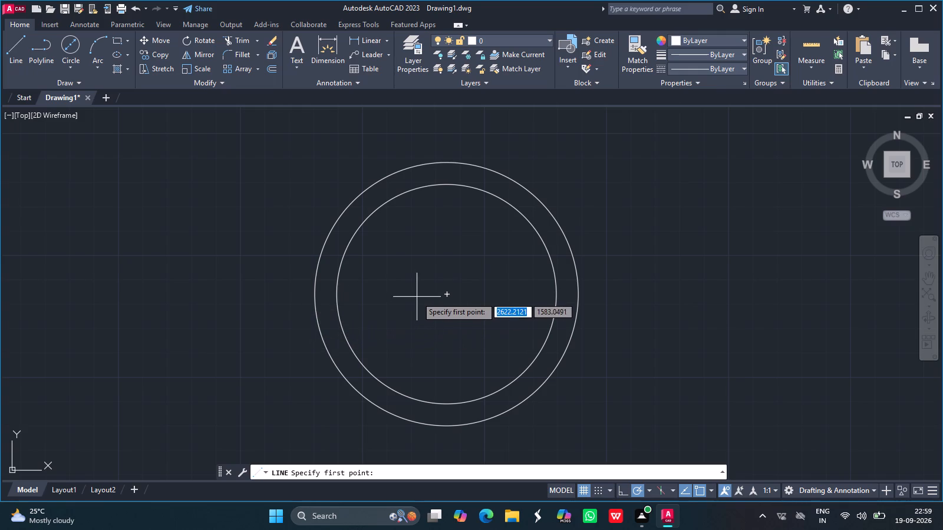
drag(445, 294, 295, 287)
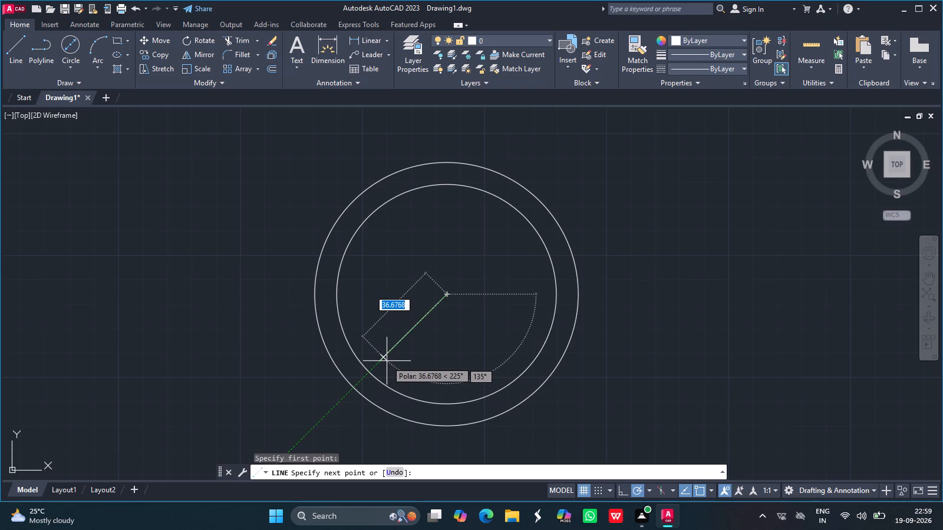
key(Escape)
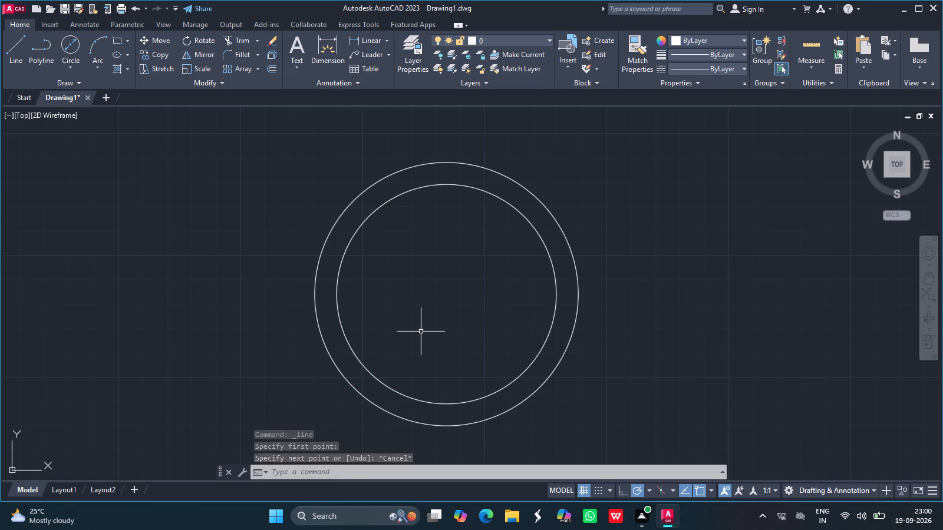
With polar tracking set to 30-degree increments, draw a line about 62 long from the circles' centre diagonally down-left past the outer circle.
click(18, 55)
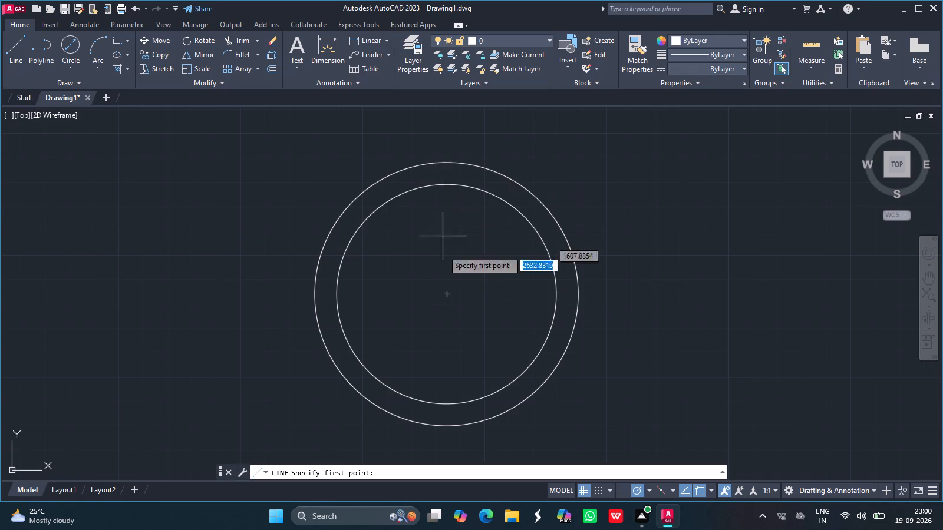
click(447, 293)
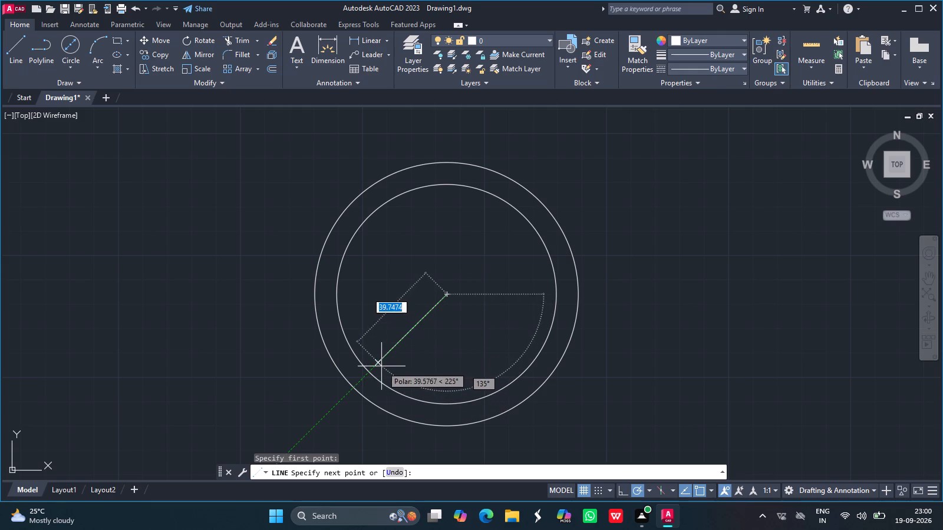
click(651, 488)
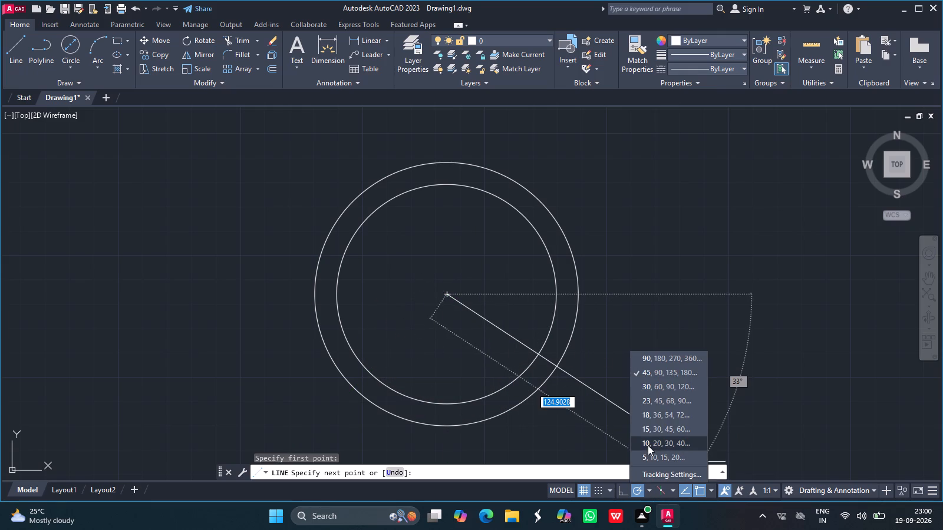
click(670, 389)
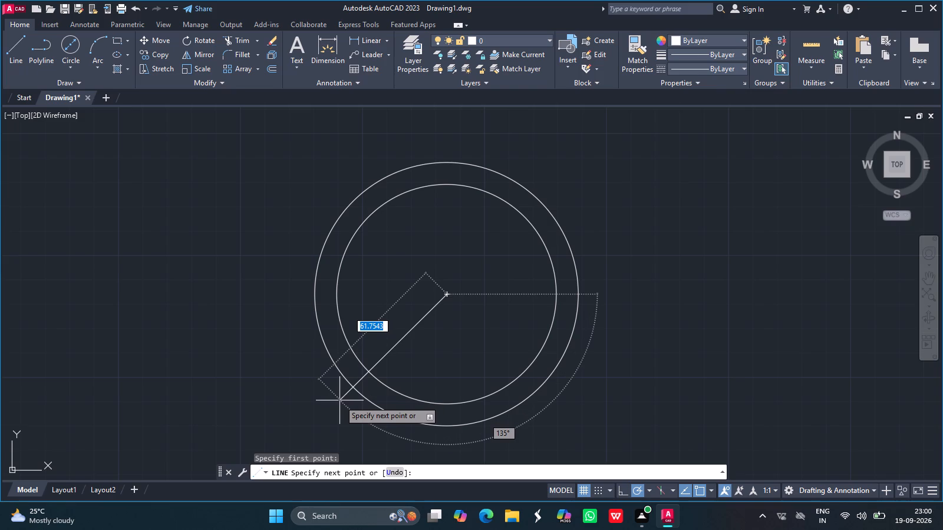
click(339, 400)
click(339, 400)
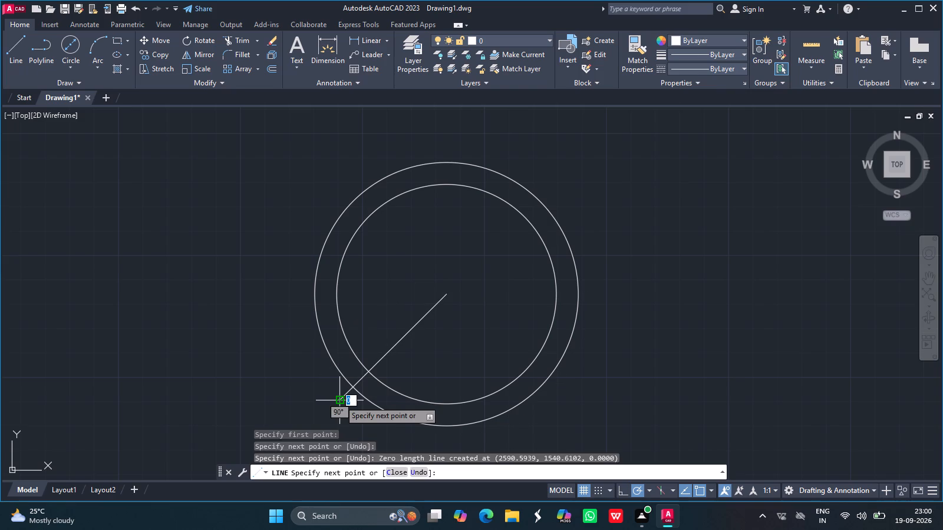
key(Return)
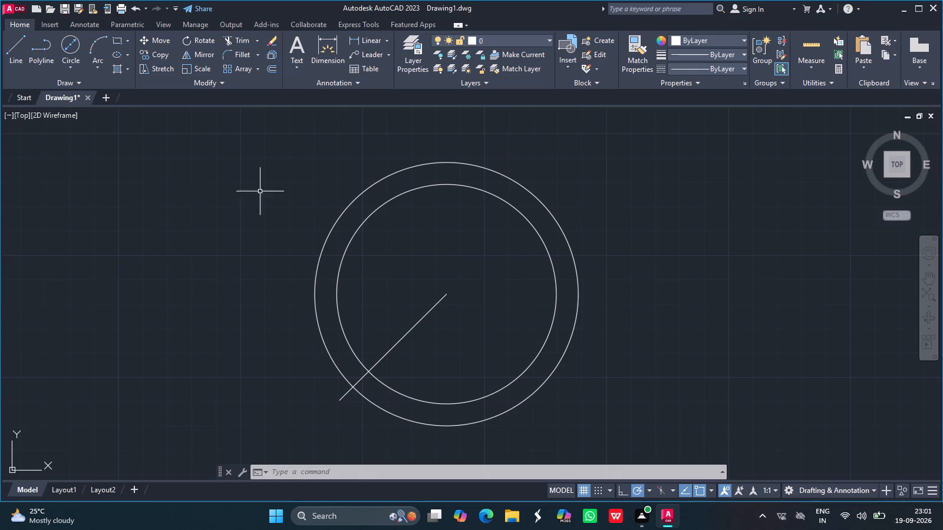
Draw connected lines from the circles' centre: about 76 horizontally to the left past the outer circle, and 76 straight down.
click(18, 48)
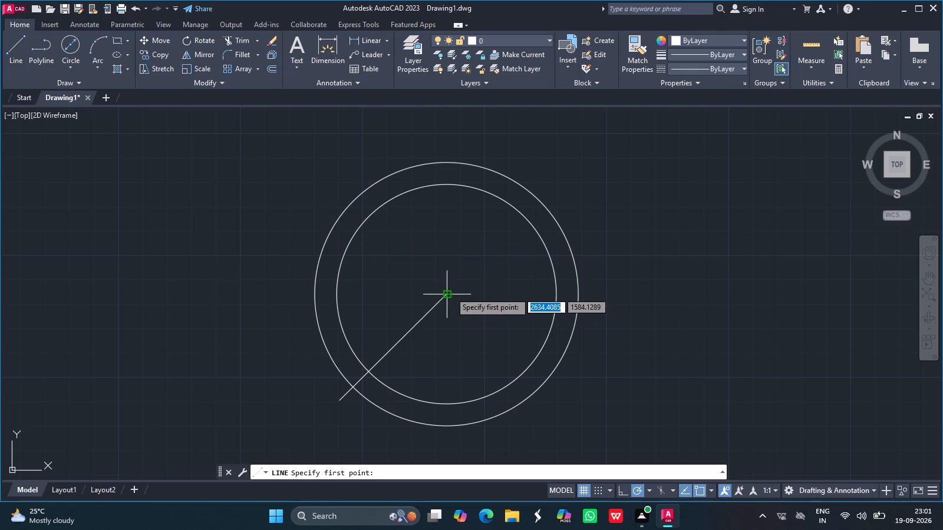
drag(450, 292, 269, 297)
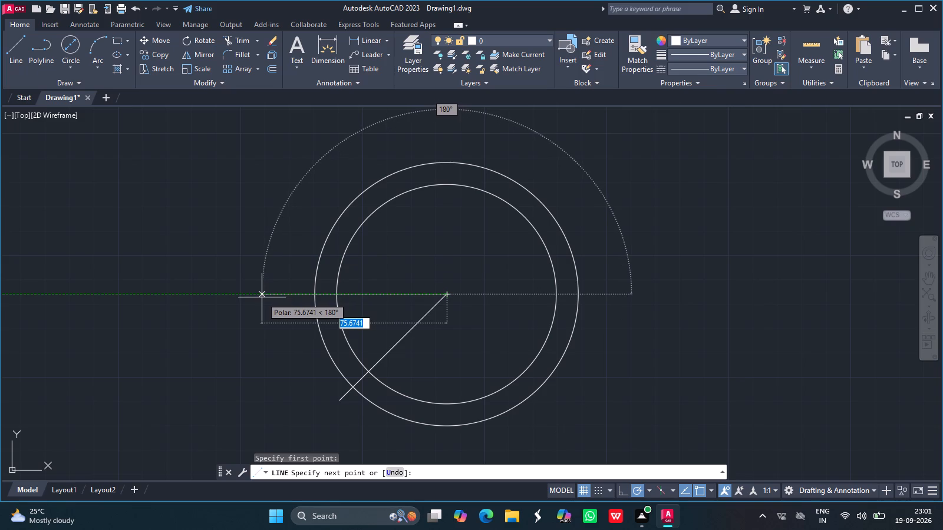
click(262, 297)
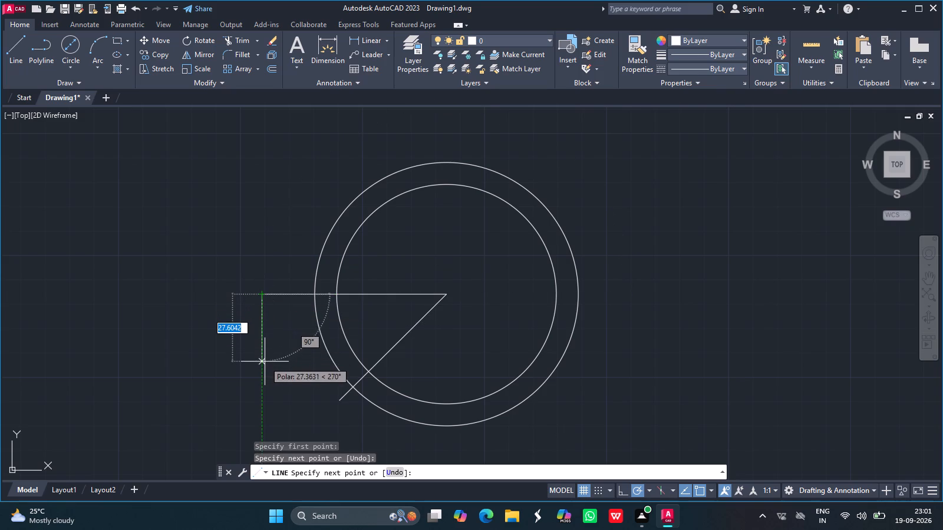
text(76)
key(Return)
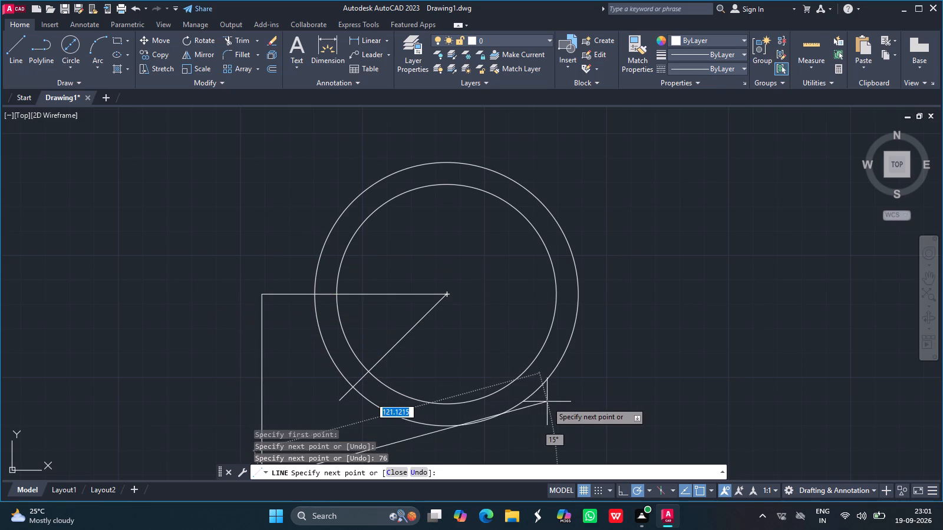
key(Return)
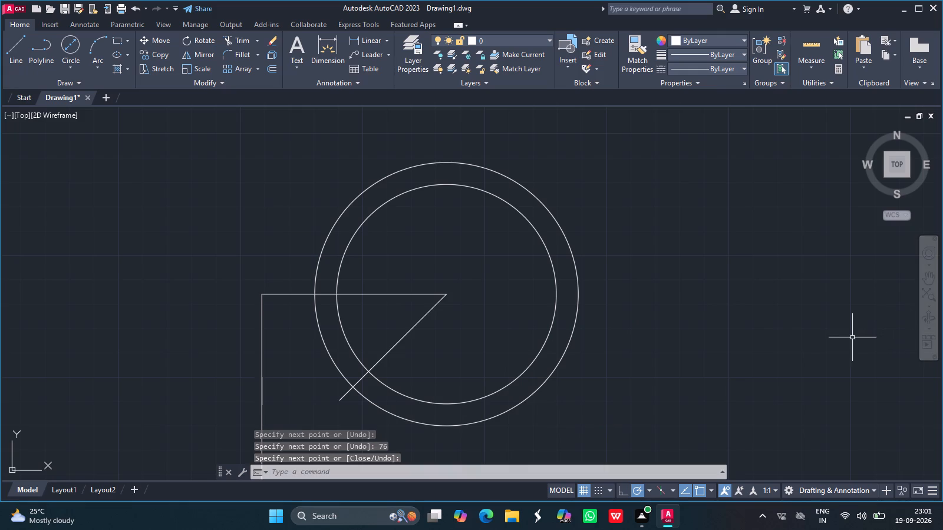
Draw a vertical line 66 long straight up from the left quadrant of the outer circle.
click(927, 287)
drag(440, 304, 448, 219)
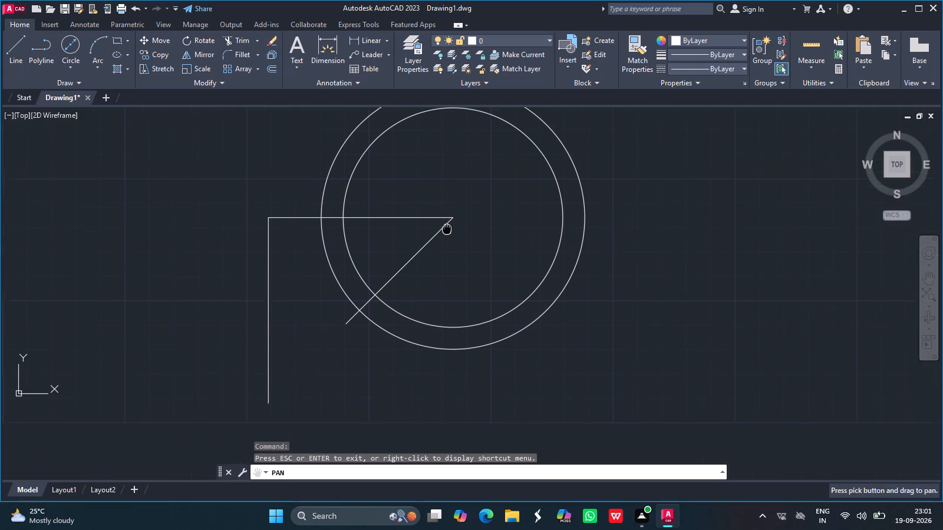
drag(448, 219, 448, 243)
key(Escape)
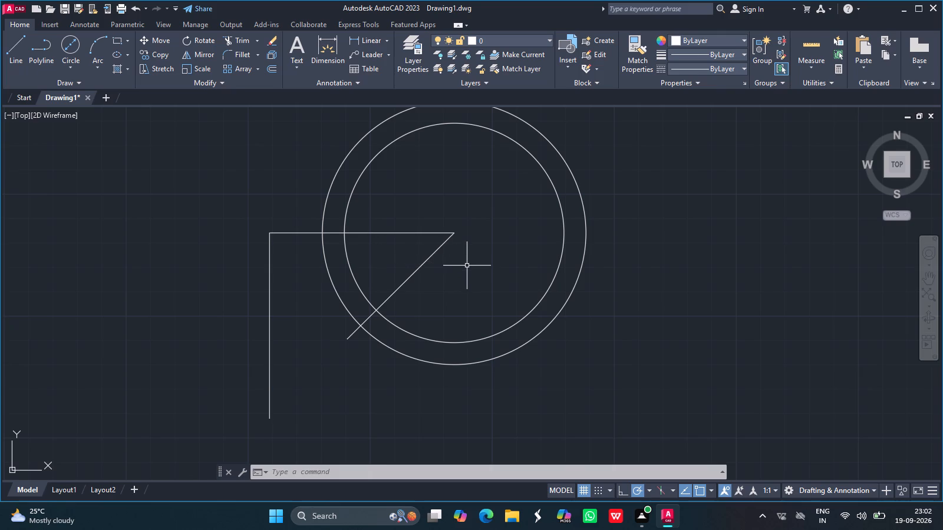
click(934, 276)
drag(535, 204, 536, 234)
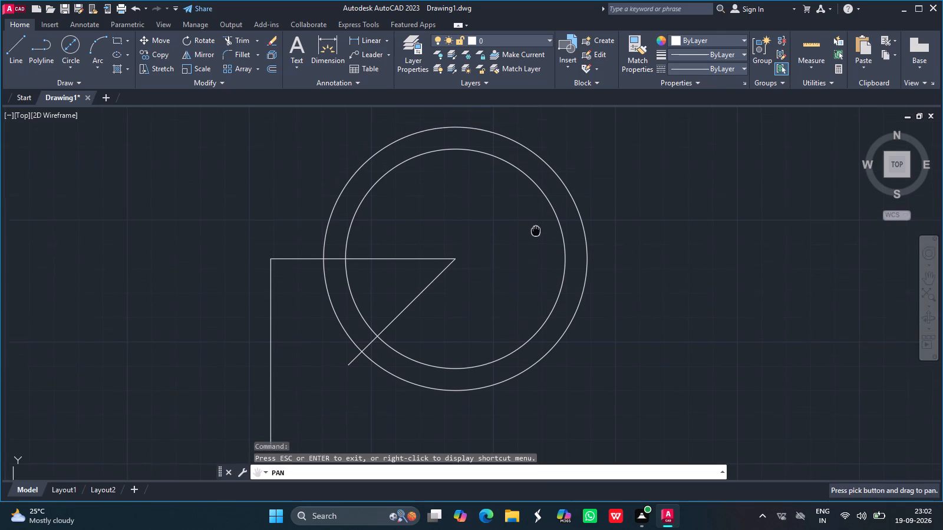
drag(536, 234, 536, 241)
key(Escape)
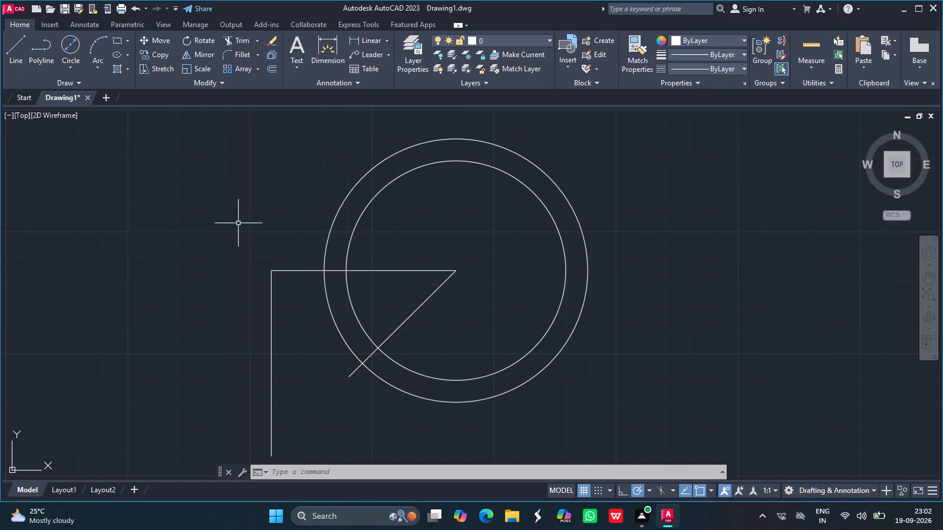
click(18, 48)
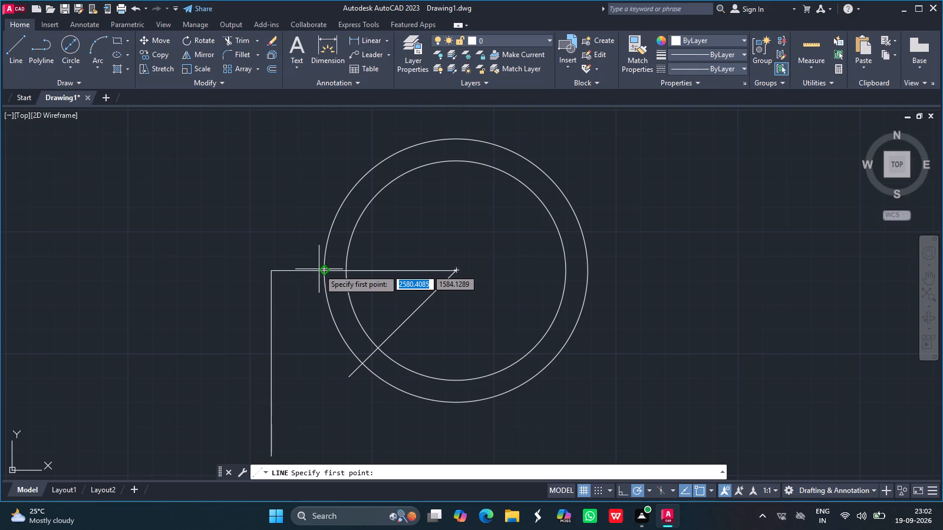
drag(324, 269, 328, 180)
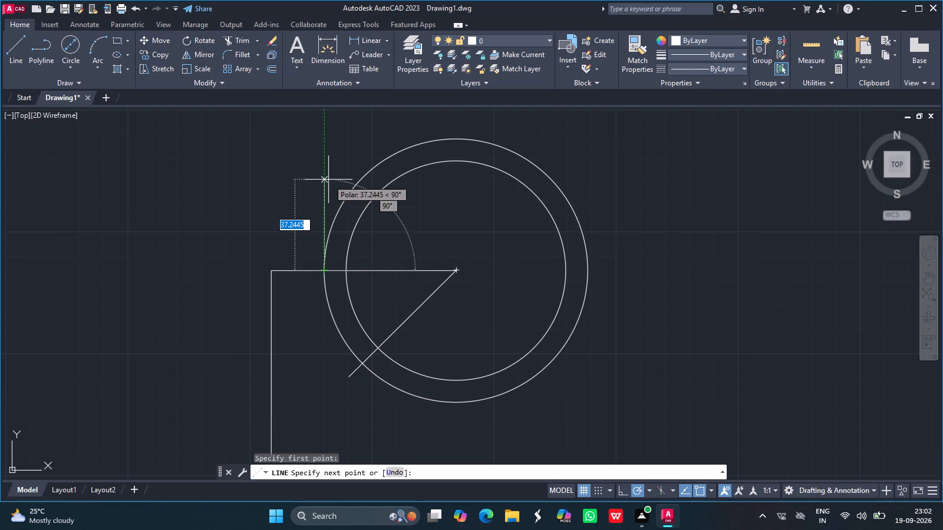
text(66)
key(Return)
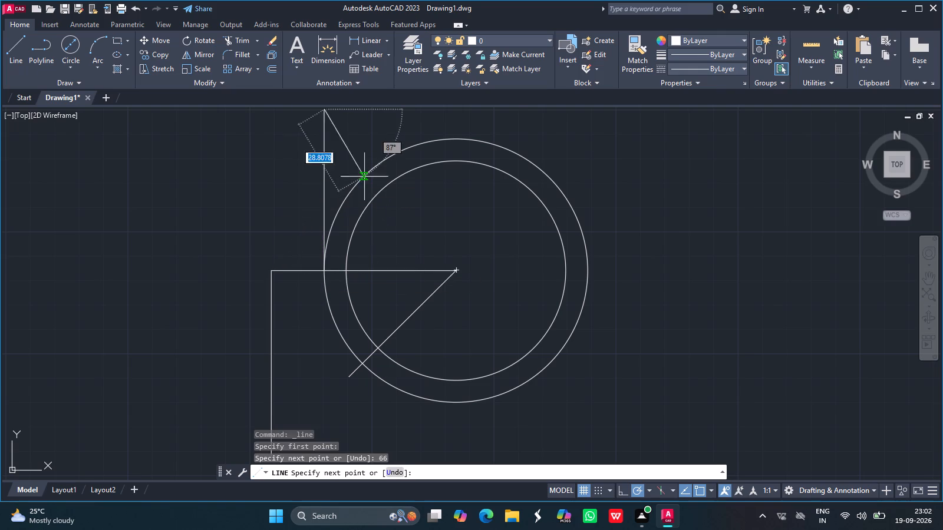
key(Return)
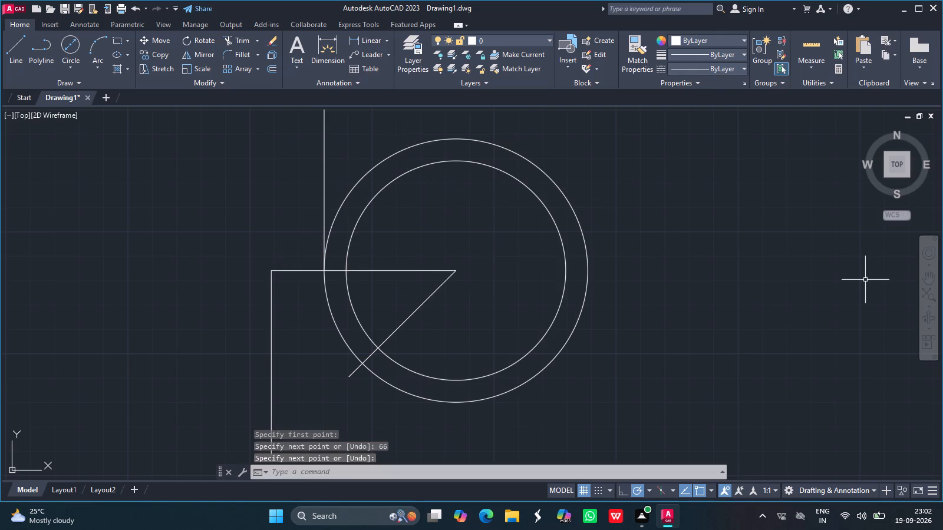
Draw connected lines from the vertical line's upper end: 108 horizontally to the right, and 66 straight down to the outer circle's right quadrant.
click(927, 279)
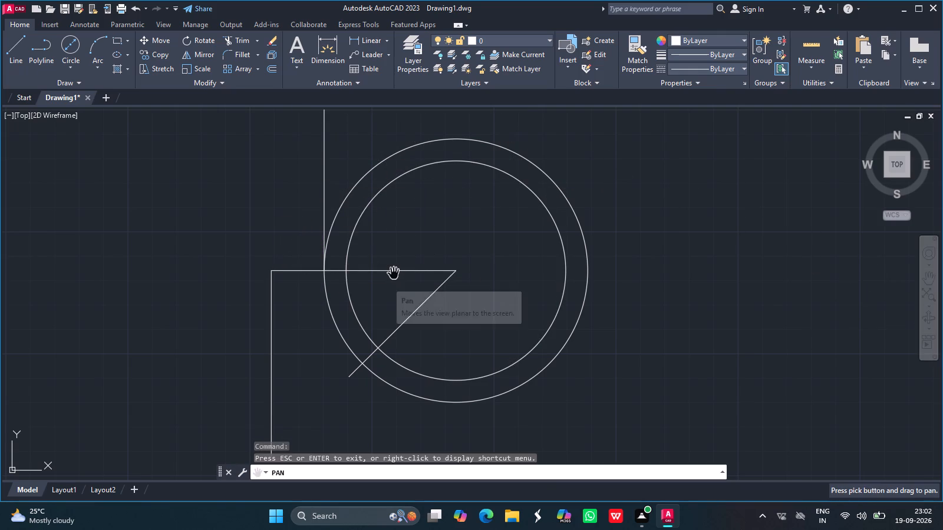
ctrl+scroll(394, 274, down, 1)
key(Escape)
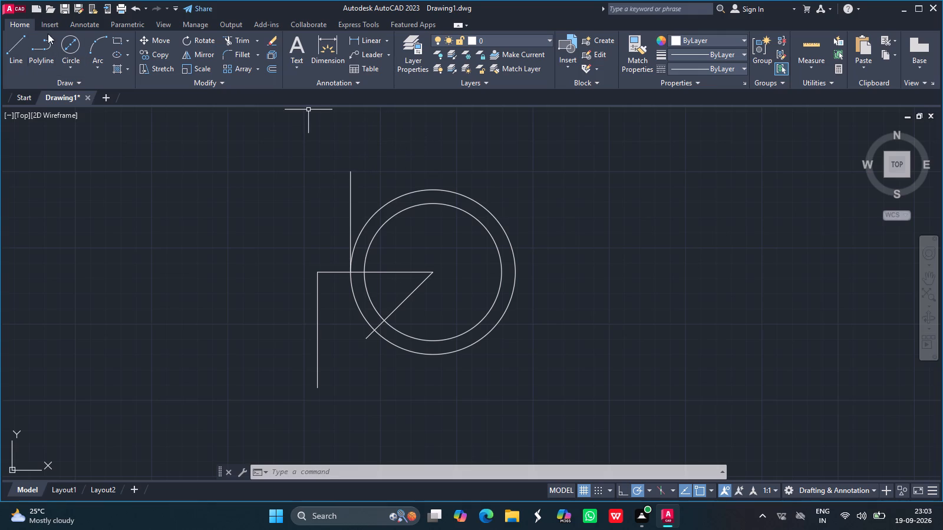
click(16, 42)
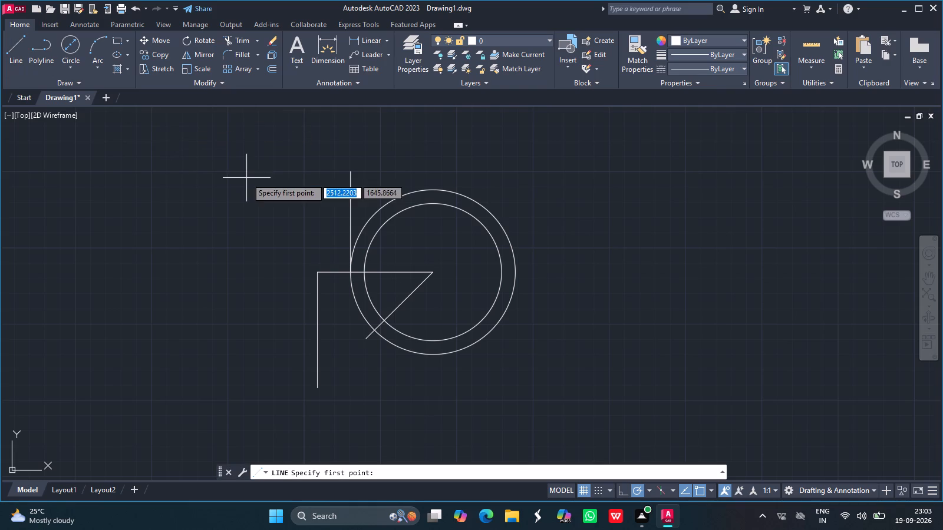
drag(349, 173, 474, 166)
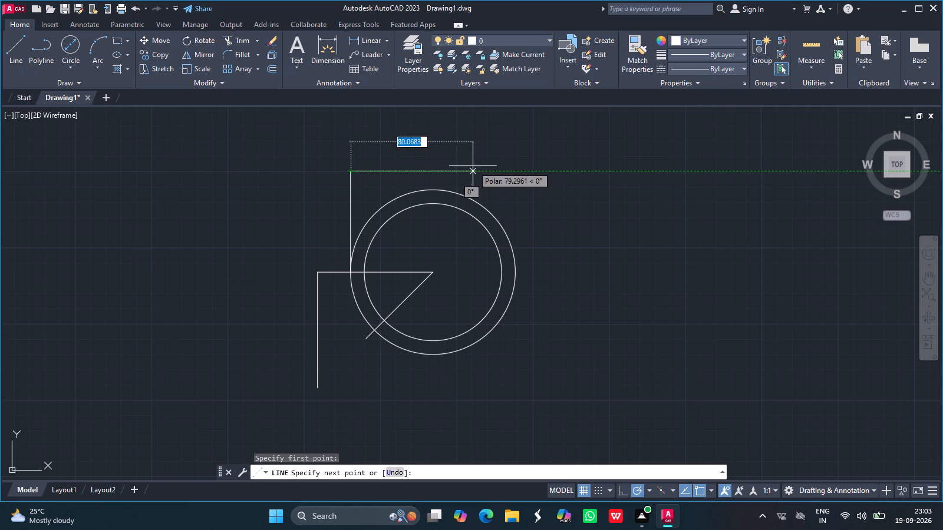
drag(474, 166, 490, 168)
text(108)
key(Return)
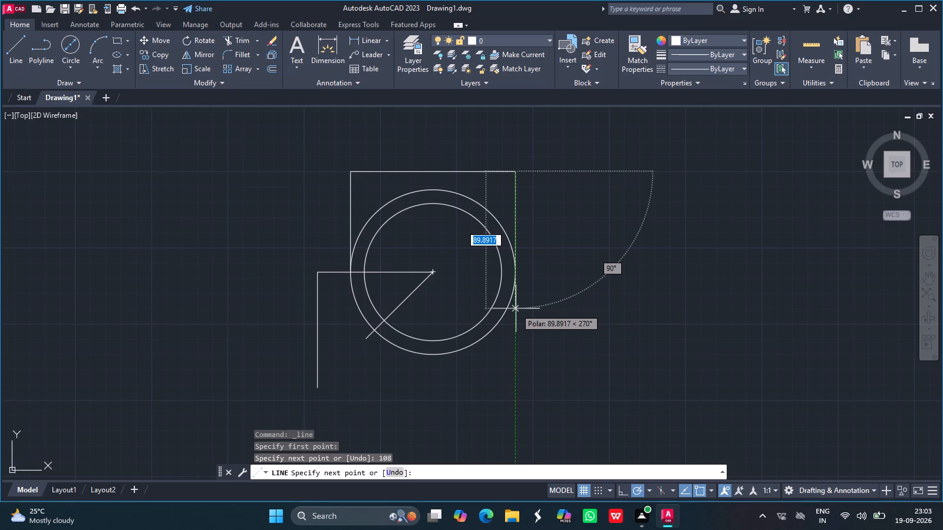
text(66)
key(Return)
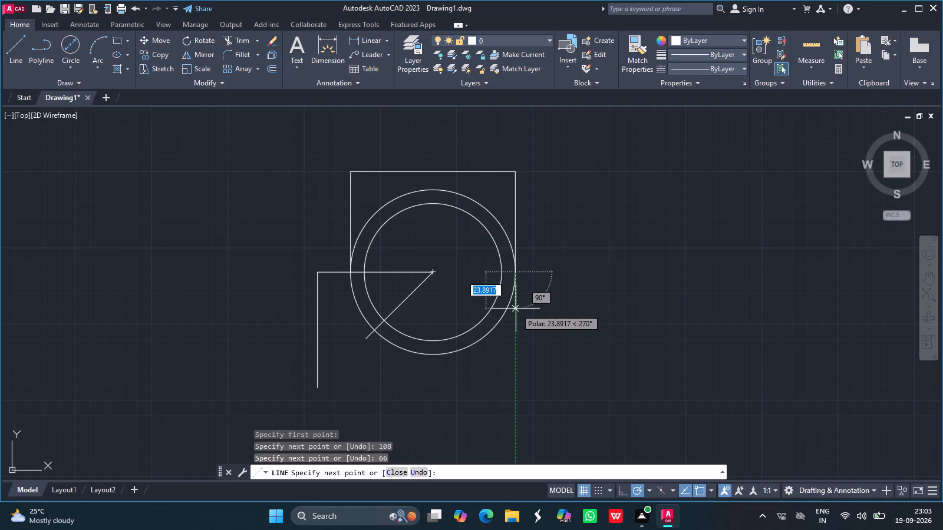
key(Return)
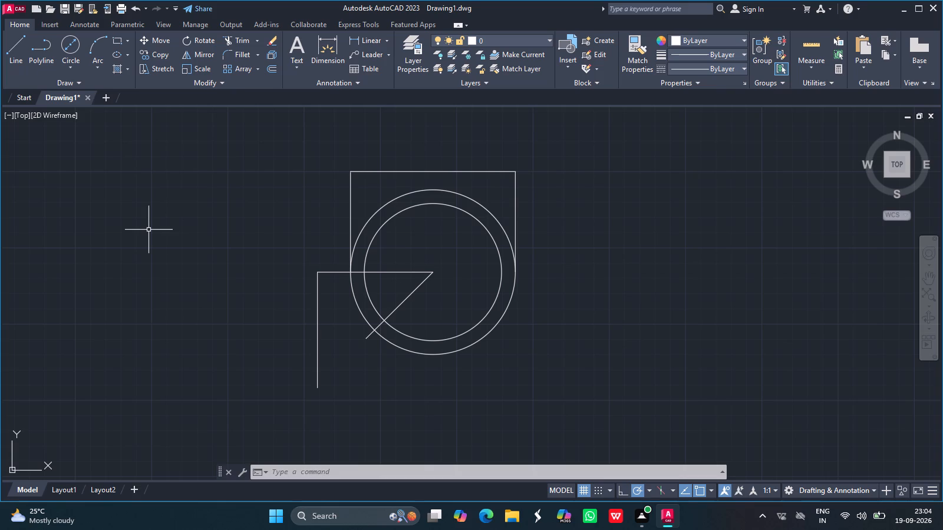
From the frame's upper-left corner, draw connected lines 13 left, 10 up, horizontally to above the upper-right corner, and down to that corner.
click(5, 55)
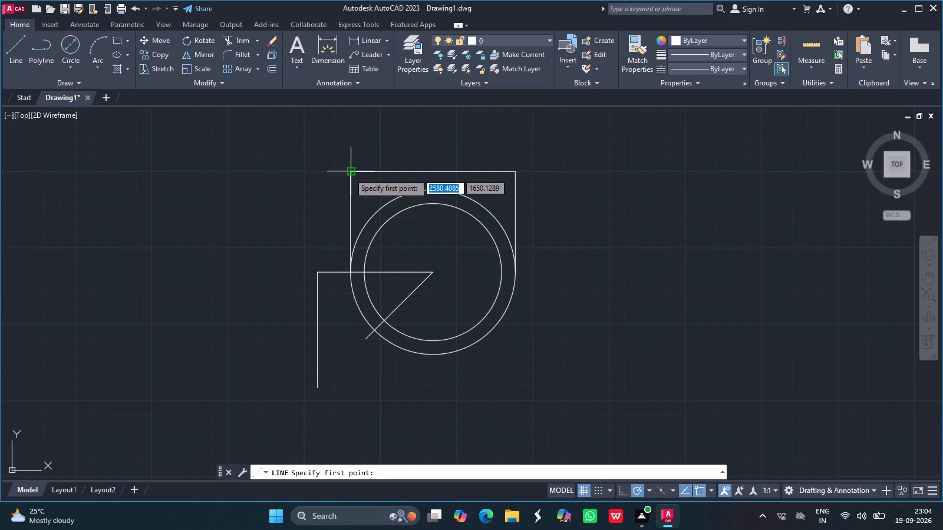
drag(349, 173, 332, 174)
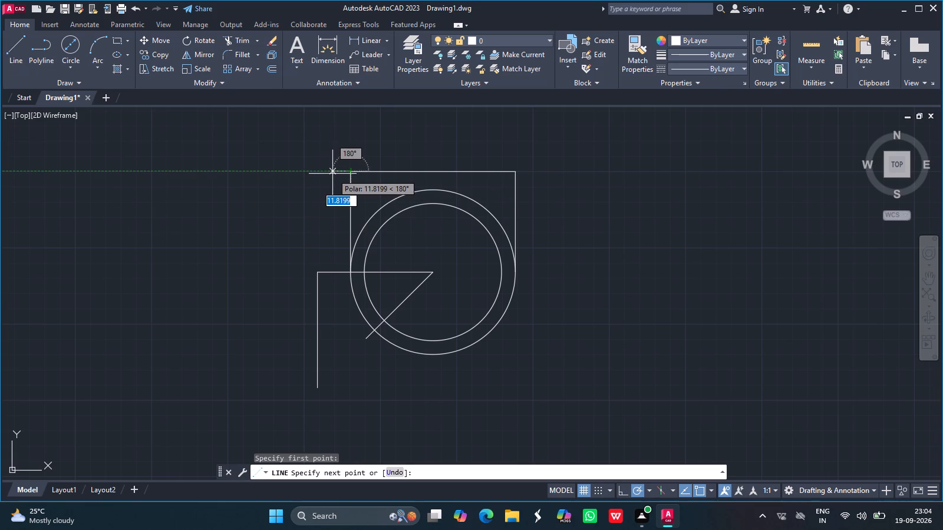
text(13)
key(Return)
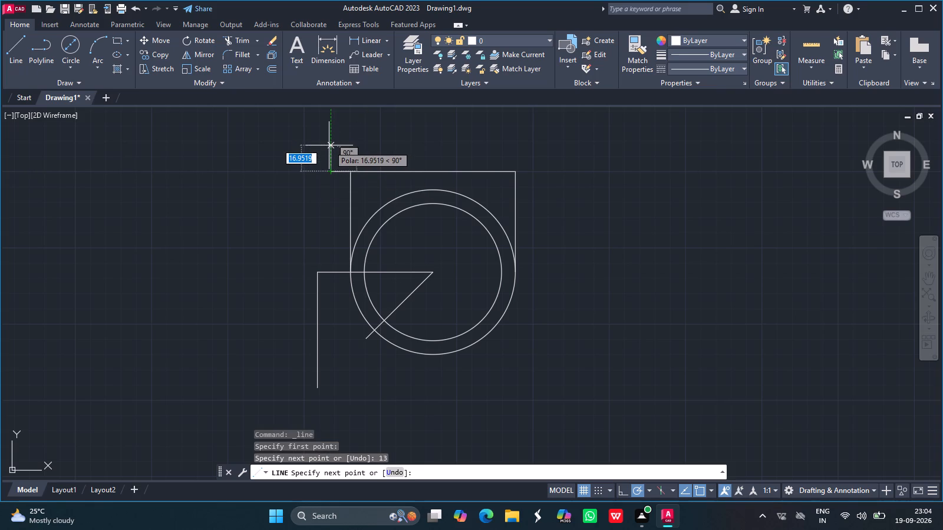
text(10)
key(Return)
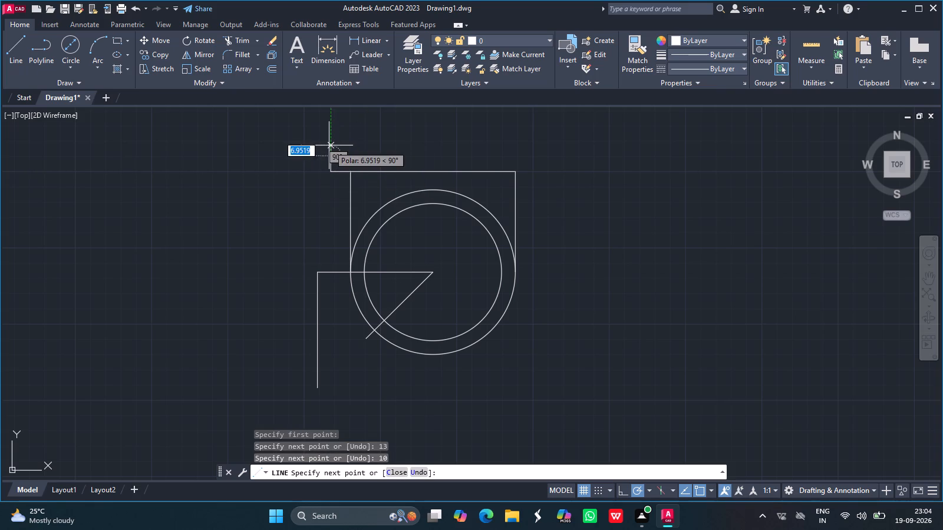
drag(516, 157, 516, 169)
click(516, 169)
key(Return)
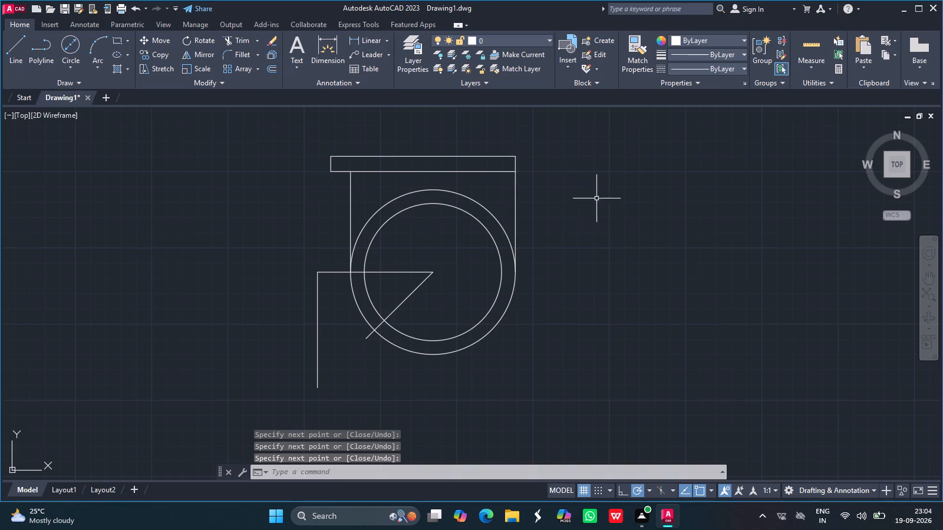
Delete the short vertical line closing the right end of the strip above the frame.
click(516, 164)
key(Delete)
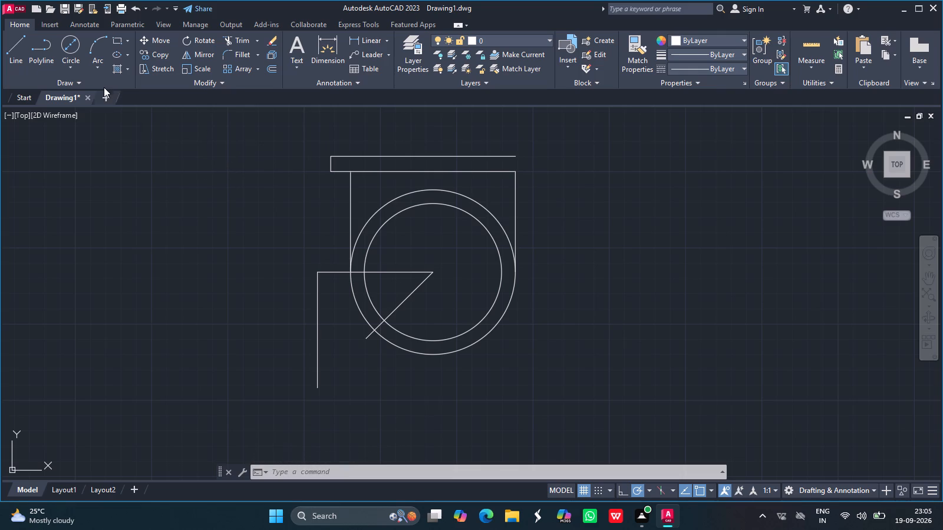
From the right end of the strip's top line, draw connected lines 13 right, 10 down, and back to the frame's upper-right corner.
click(25, 47)
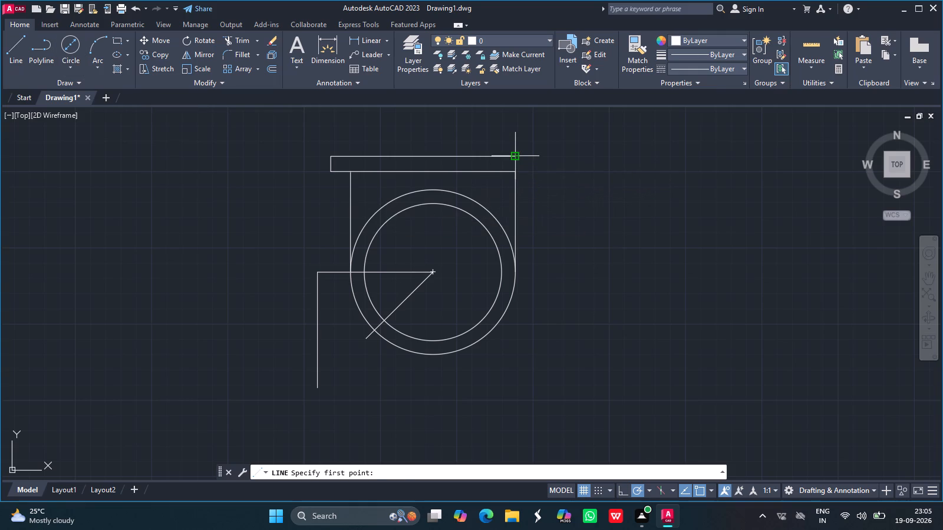
drag(515, 158, 547, 156)
text(13)
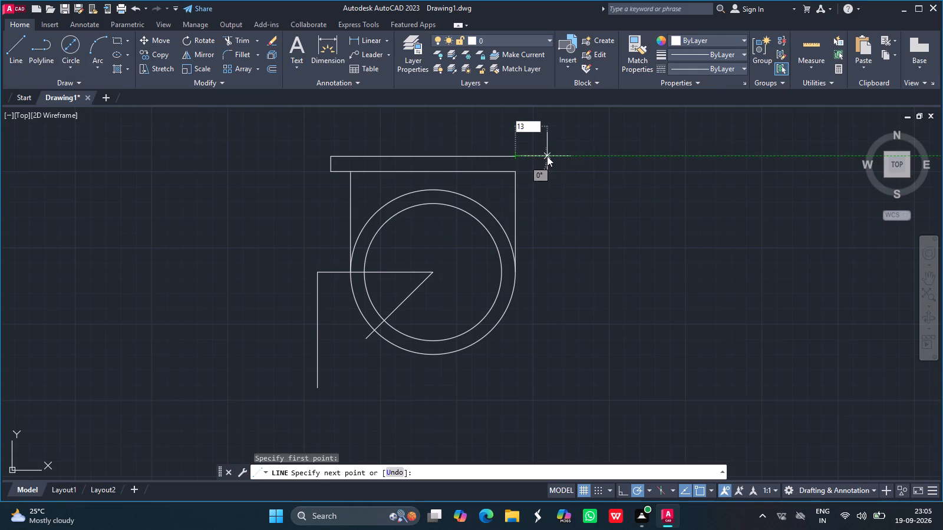
key(Return)
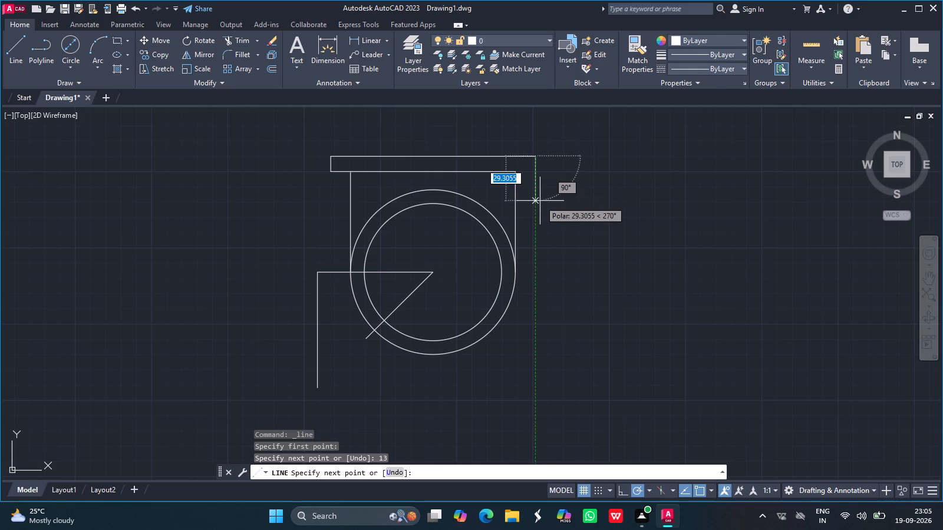
text(10)
key(Return)
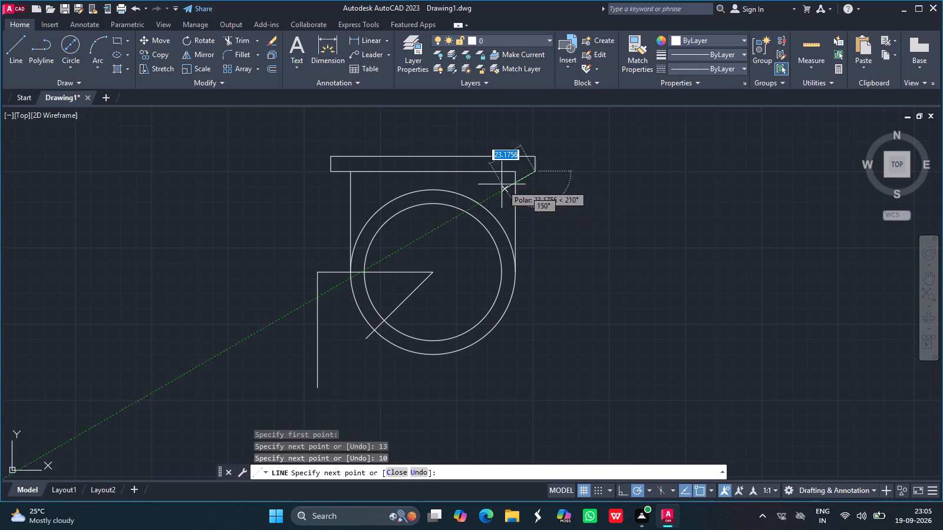
click(517, 171)
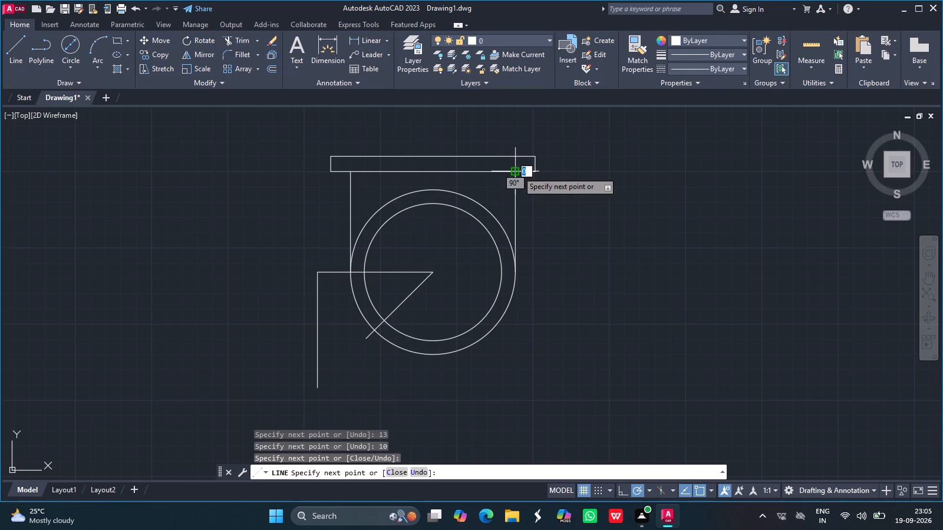
key(Return)
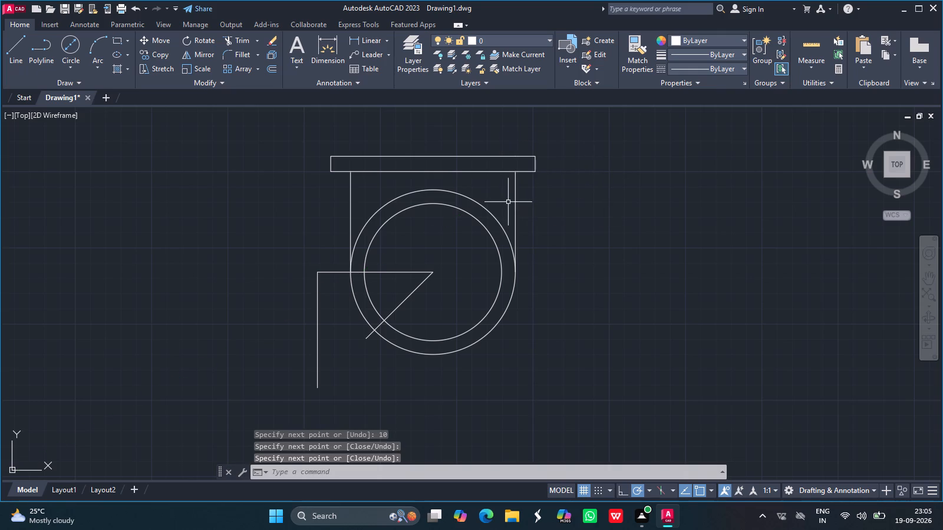
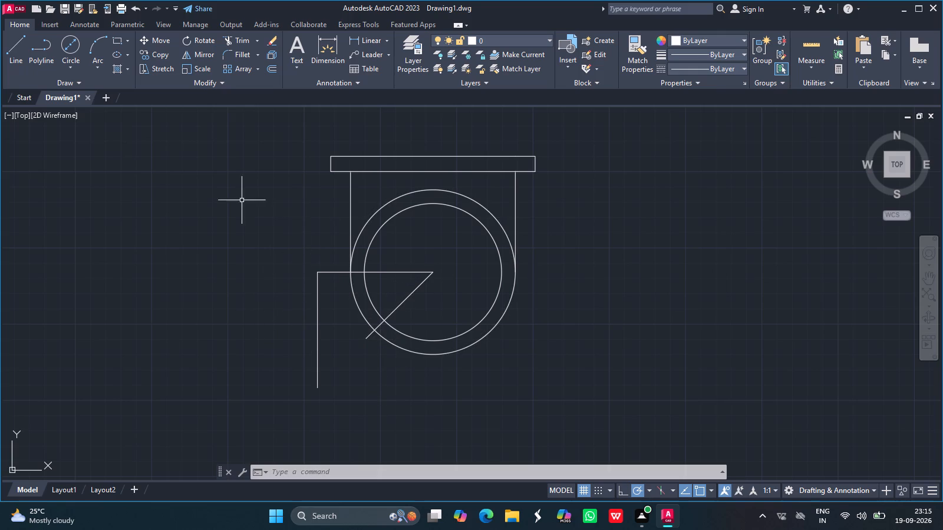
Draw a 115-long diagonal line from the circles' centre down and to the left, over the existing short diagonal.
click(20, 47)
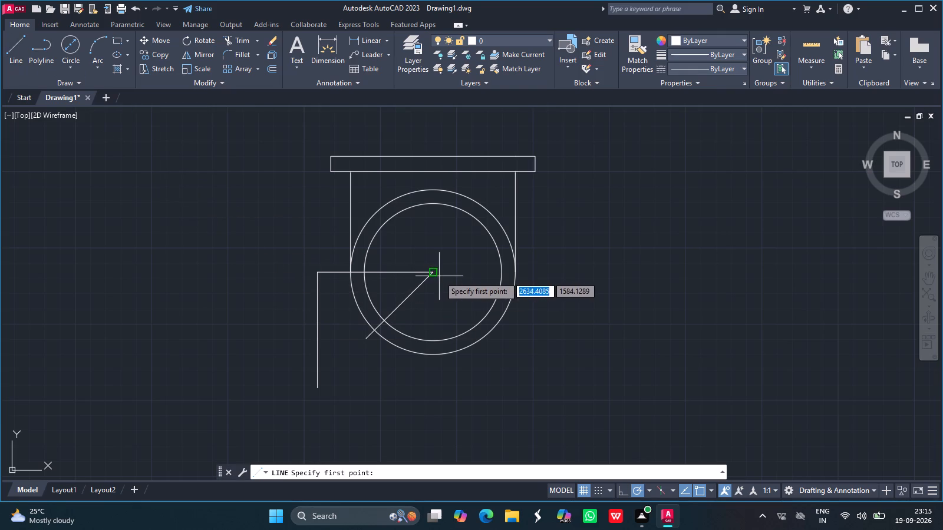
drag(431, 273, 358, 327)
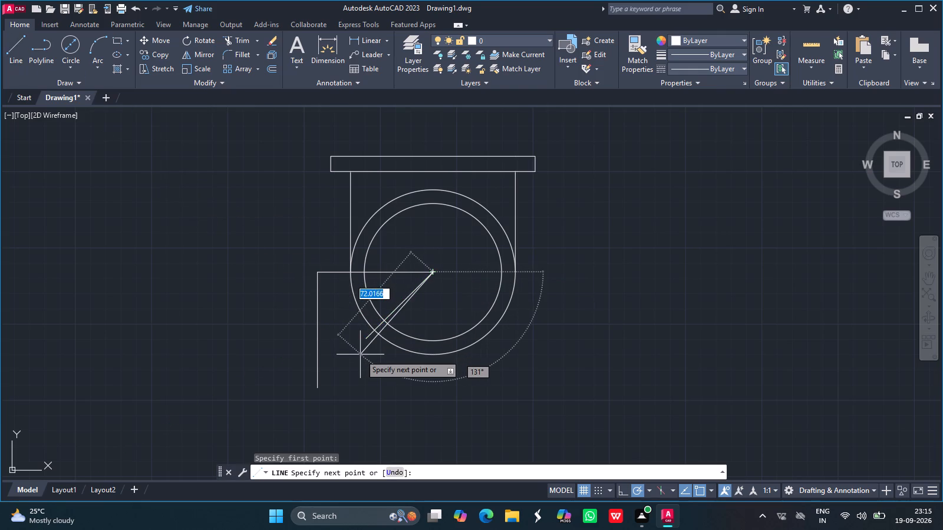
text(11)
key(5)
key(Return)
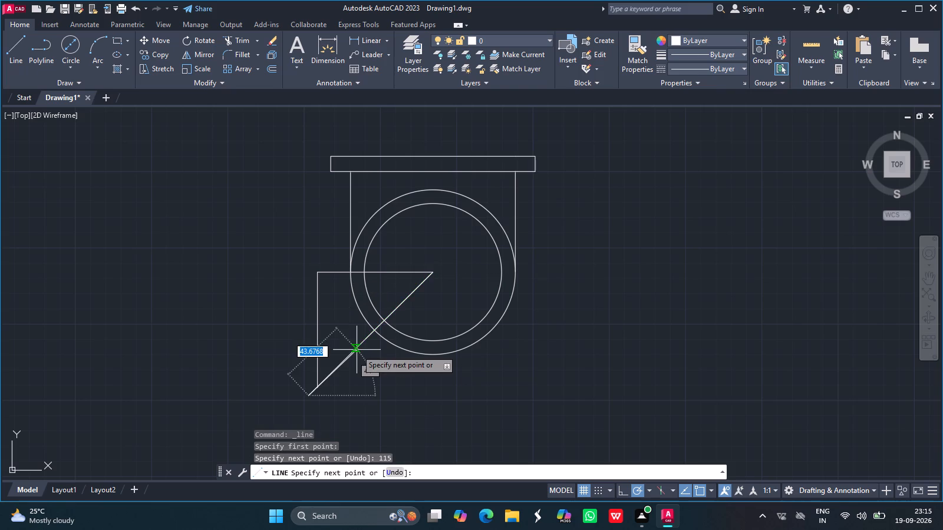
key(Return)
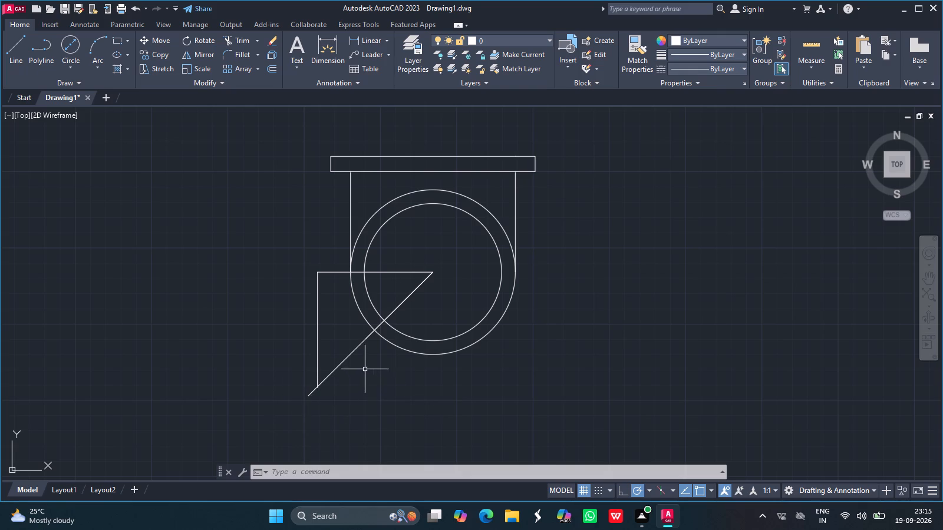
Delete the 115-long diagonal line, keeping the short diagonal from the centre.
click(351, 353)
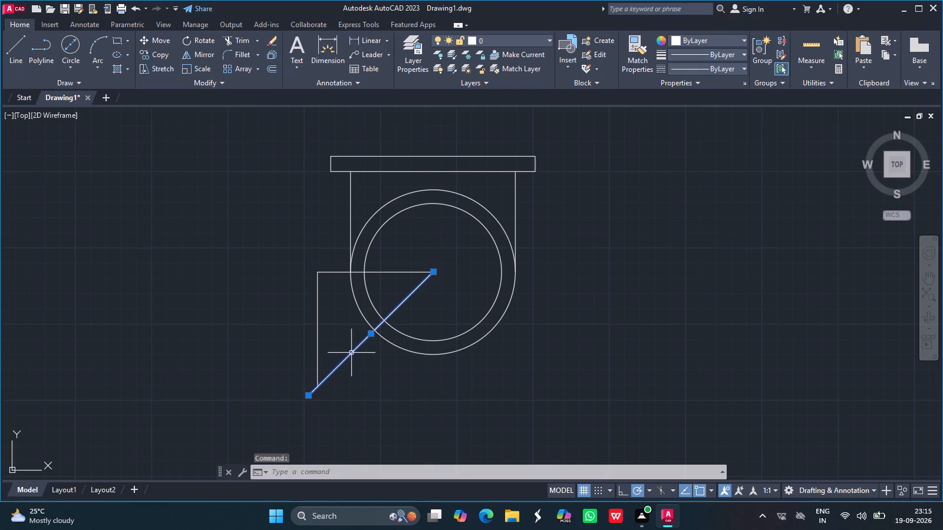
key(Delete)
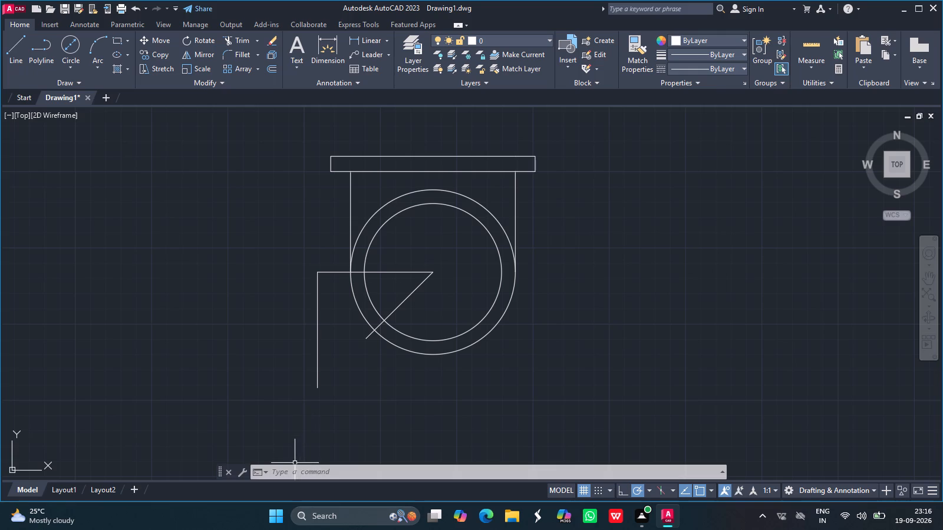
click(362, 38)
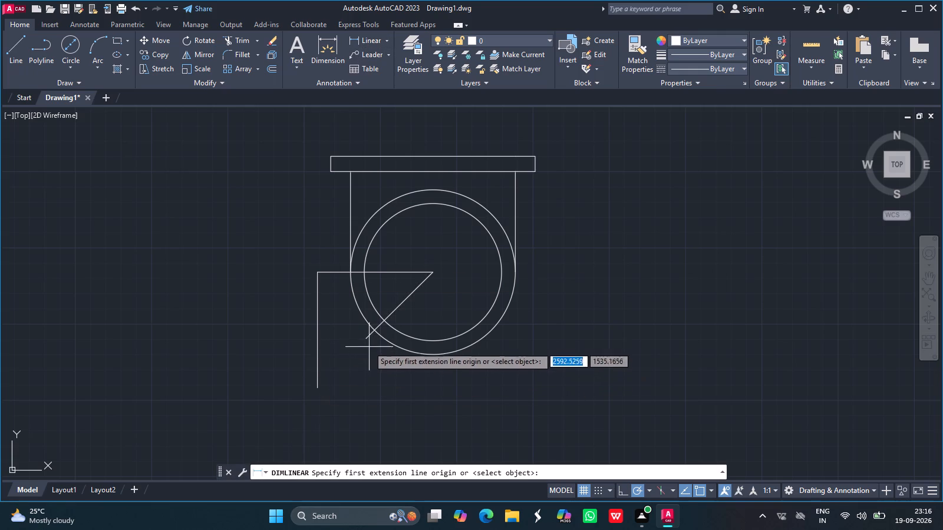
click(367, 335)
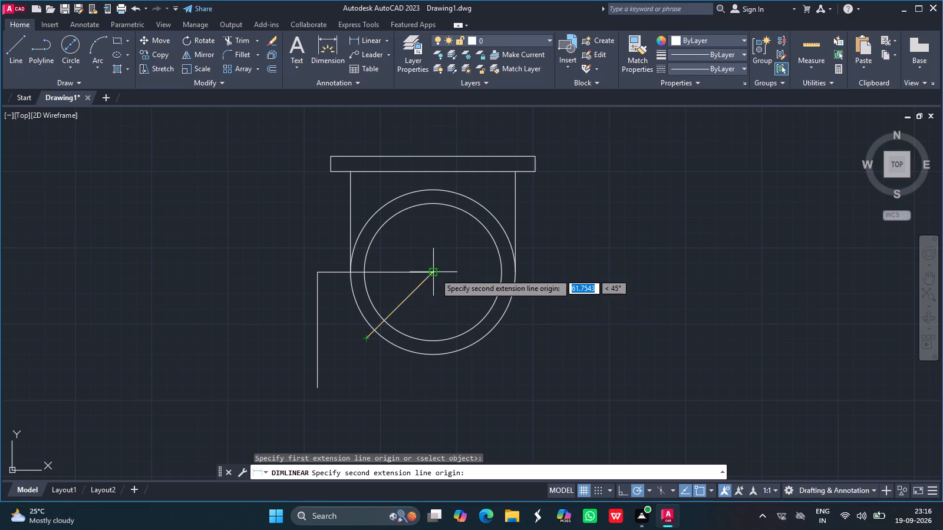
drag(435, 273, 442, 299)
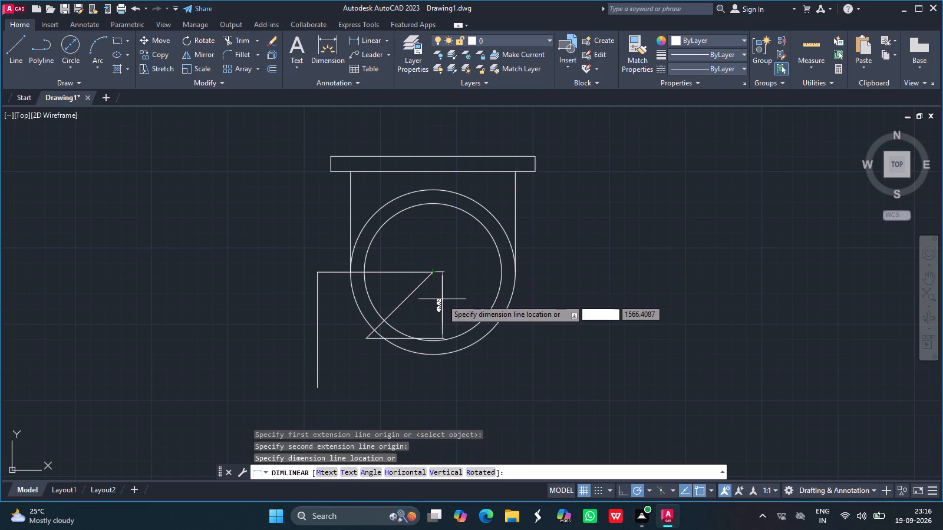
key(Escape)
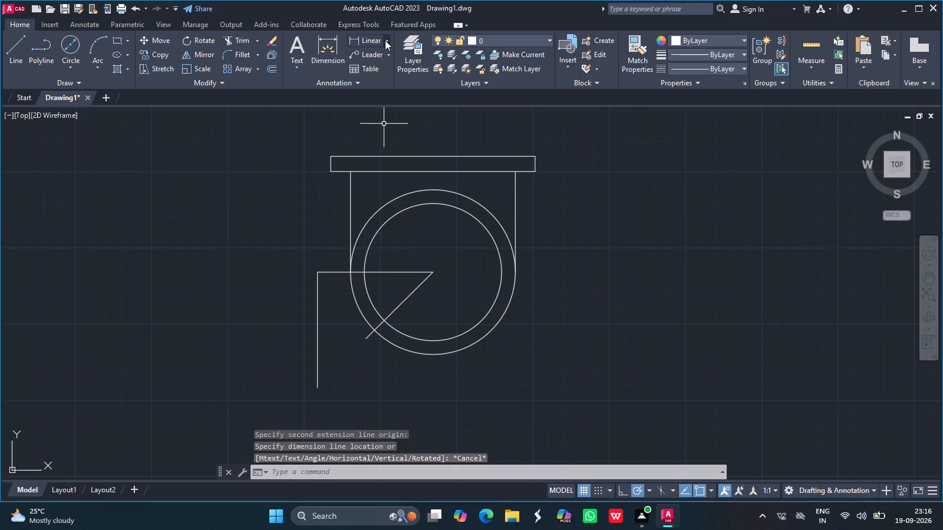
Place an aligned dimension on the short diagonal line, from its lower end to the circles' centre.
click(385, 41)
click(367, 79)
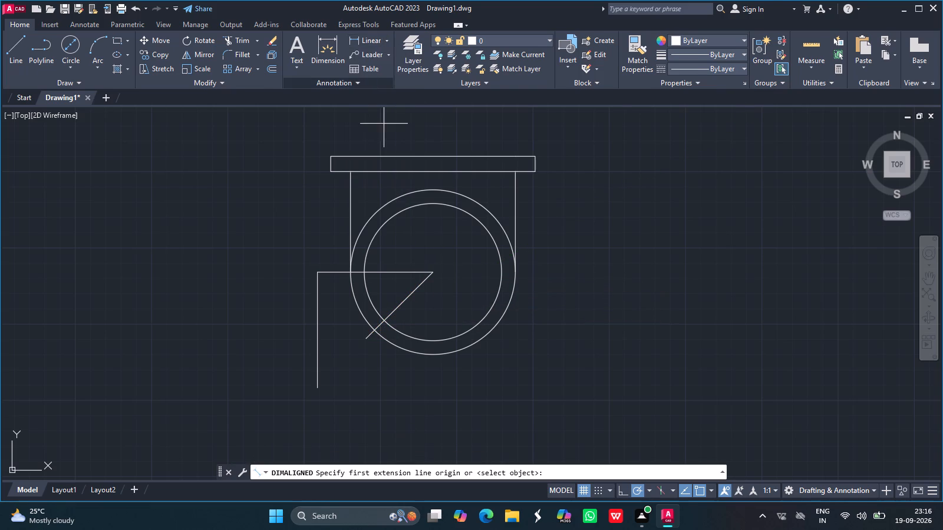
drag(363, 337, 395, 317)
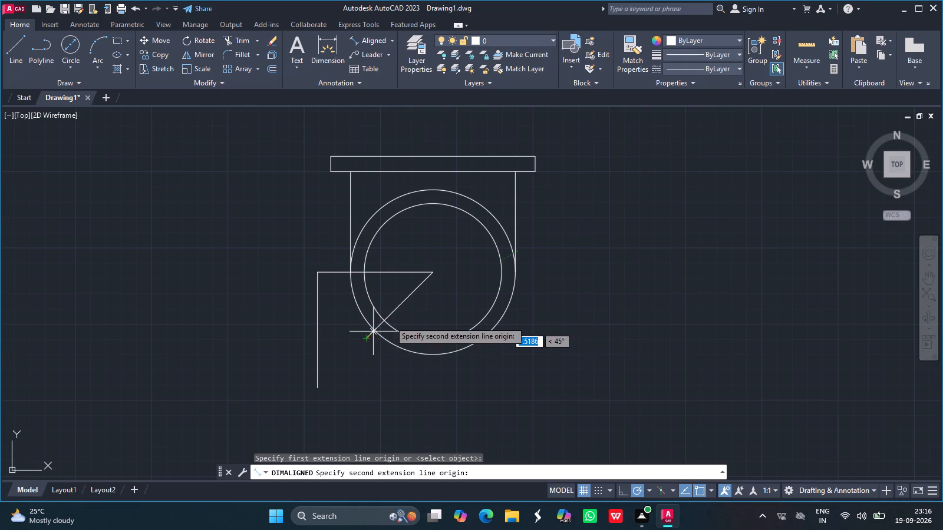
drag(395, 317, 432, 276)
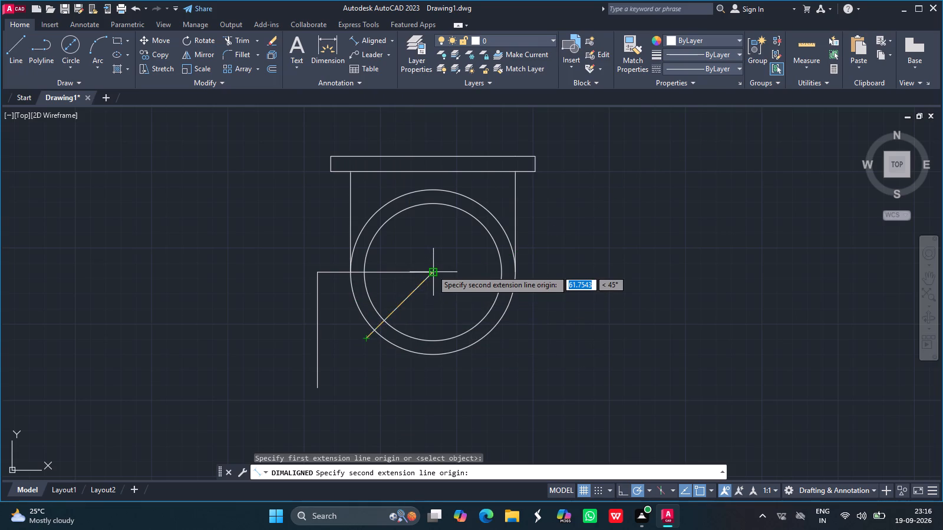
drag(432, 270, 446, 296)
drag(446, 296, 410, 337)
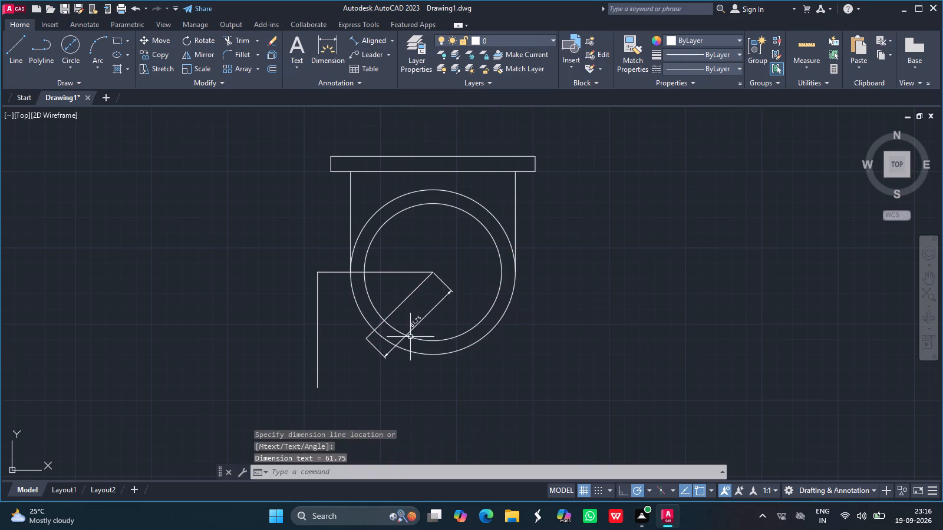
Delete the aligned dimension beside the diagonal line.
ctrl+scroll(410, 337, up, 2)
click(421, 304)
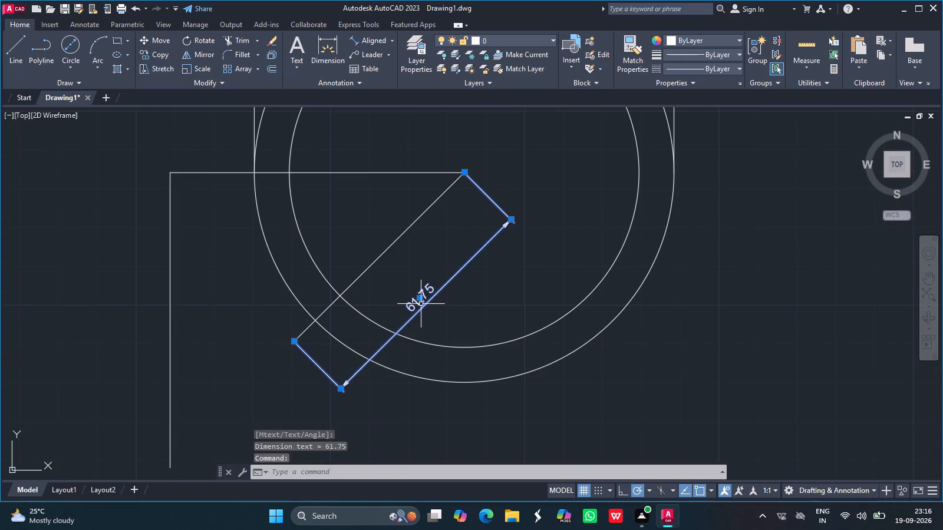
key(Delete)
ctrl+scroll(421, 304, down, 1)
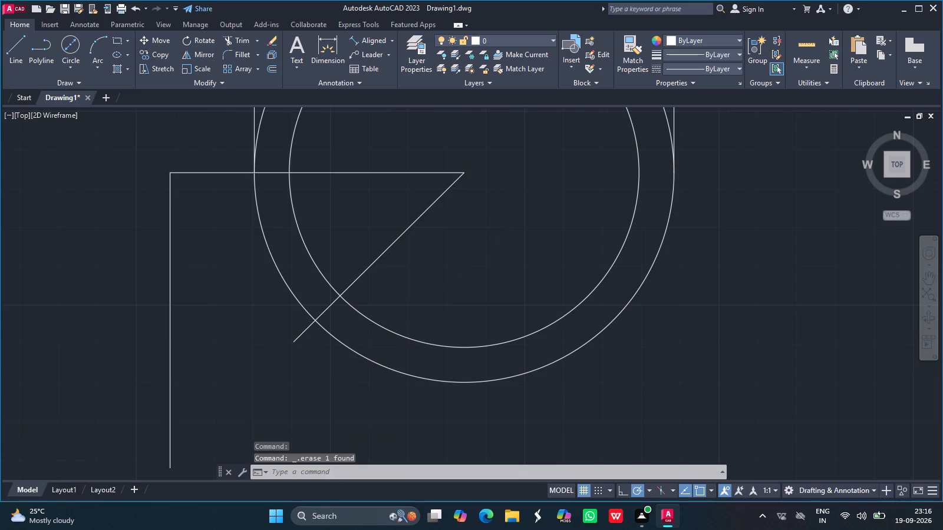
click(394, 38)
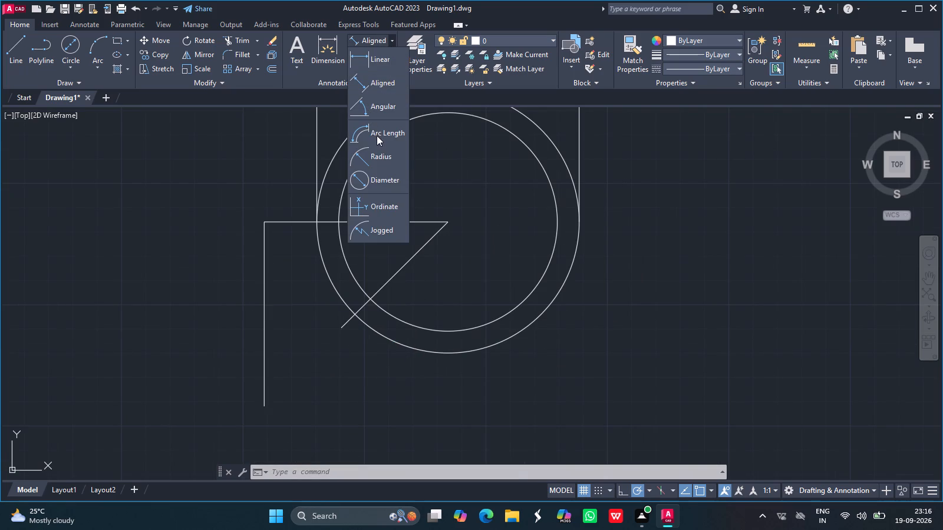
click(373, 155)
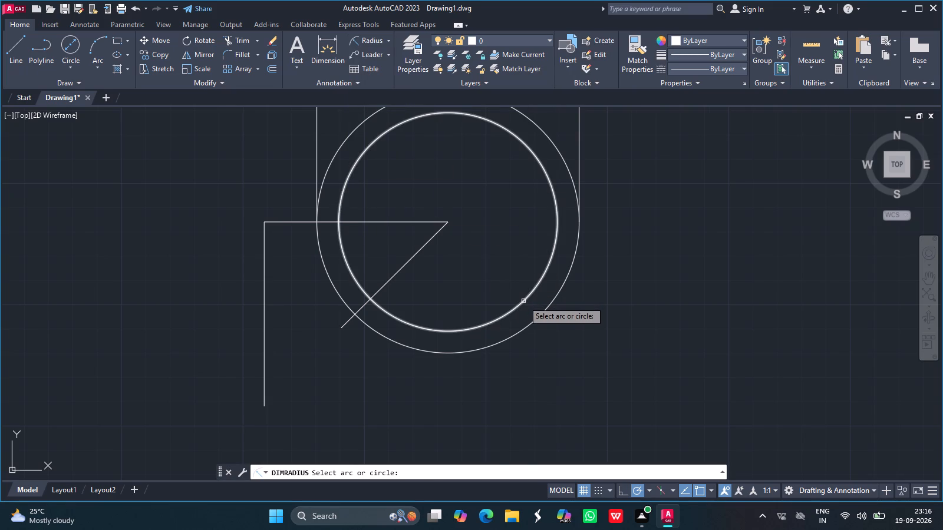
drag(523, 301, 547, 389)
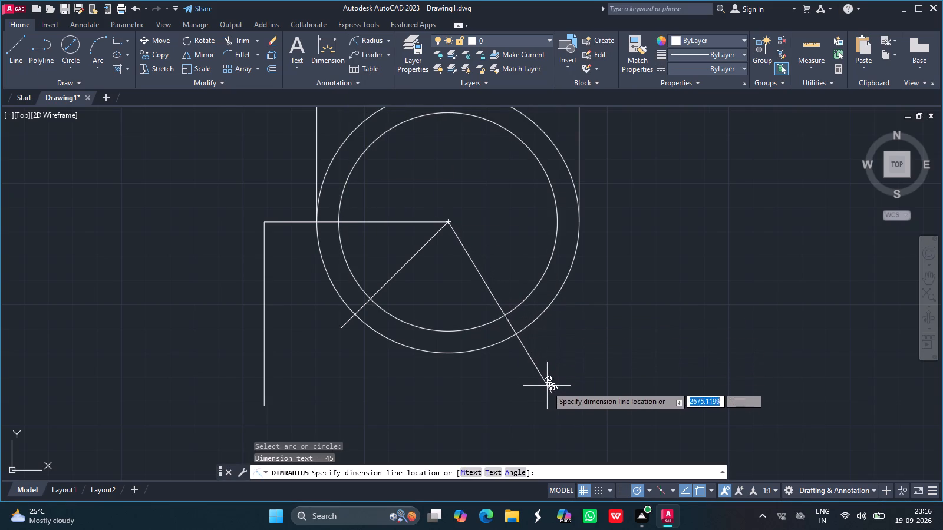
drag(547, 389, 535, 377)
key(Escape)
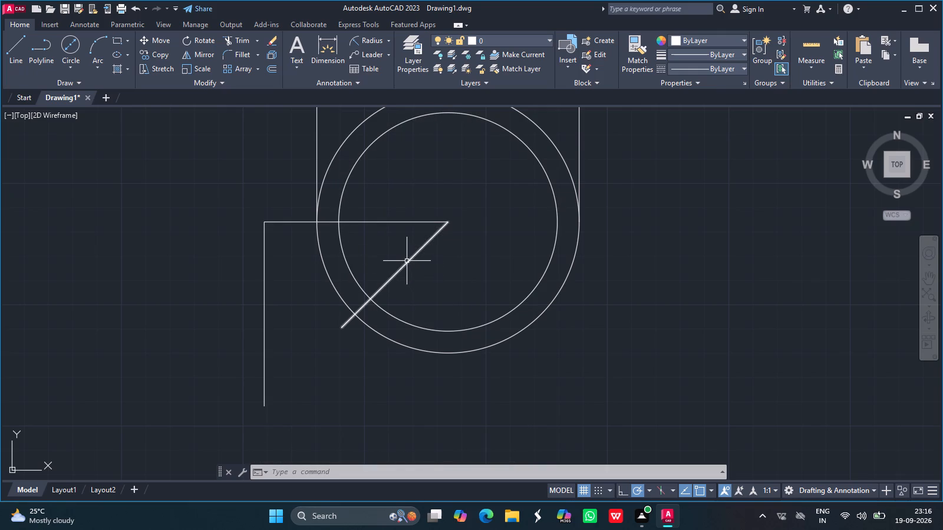
Delete the short diagonal line running from the circles' centre to the lower left.
click(407, 261)
key(Delete)
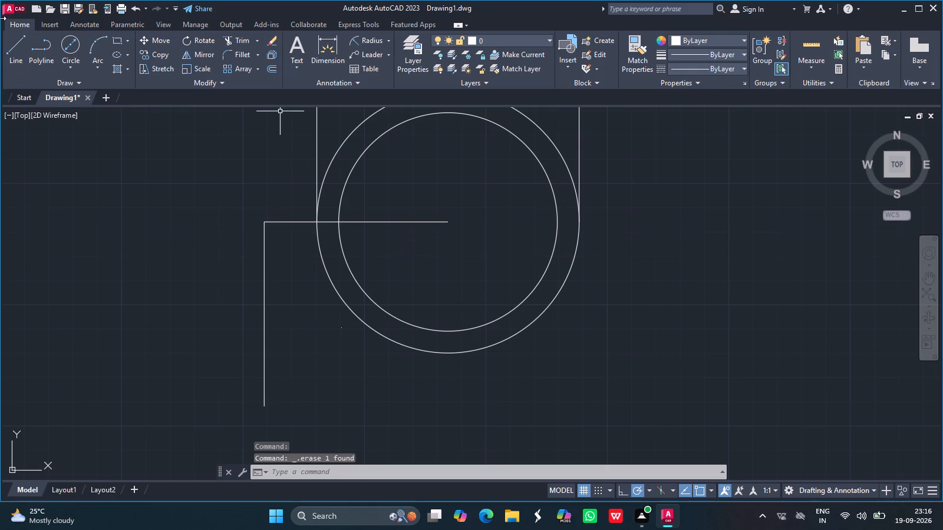
Draw a 57.5-long line from the circles' centre diagonally down-left, 135° from the horizontal.
click(15, 45)
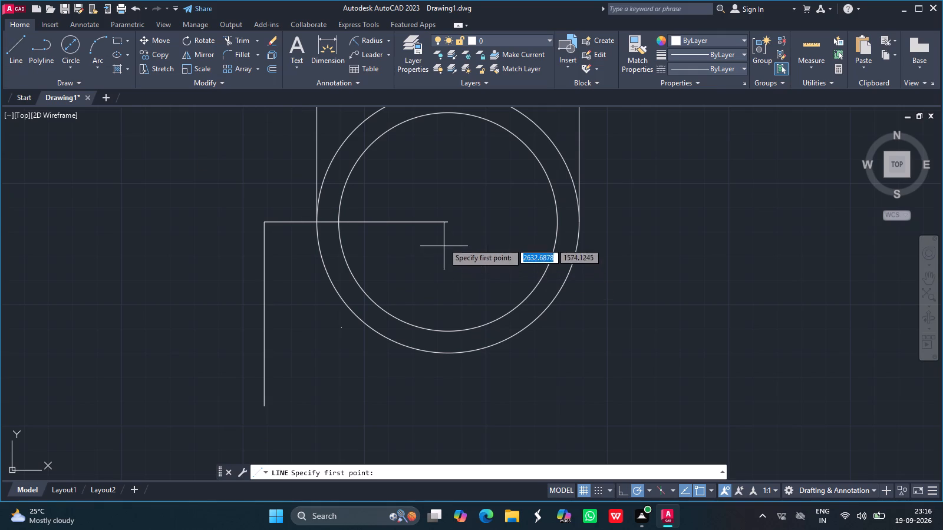
drag(447, 223, 403, 277)
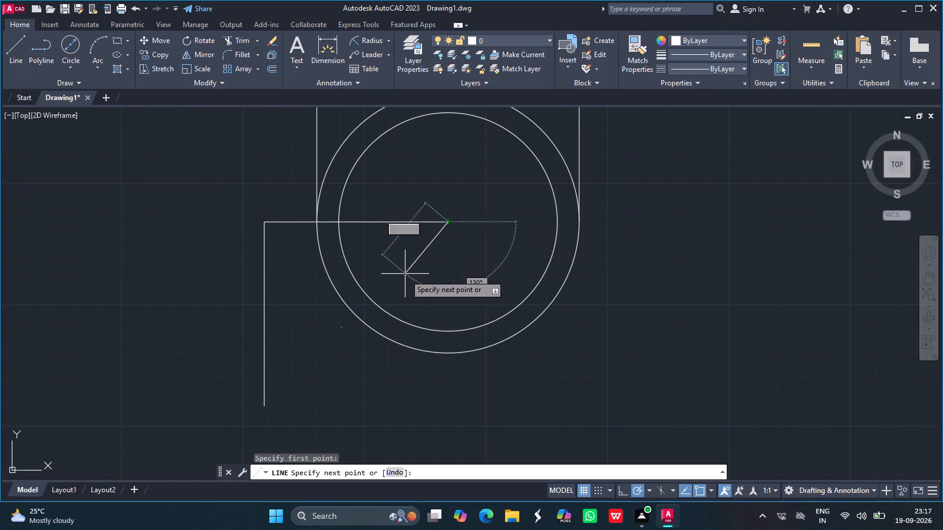
drag(403, 277, 393, 307)
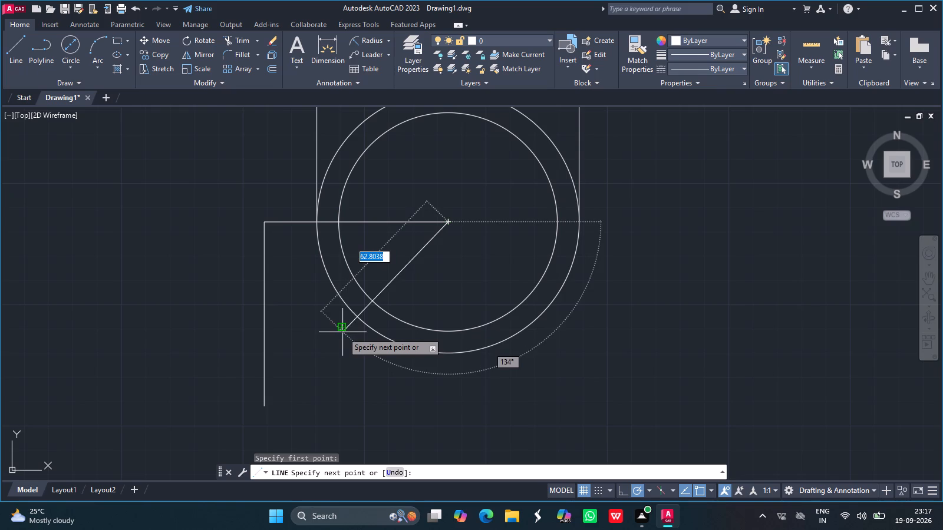
text(57.5)
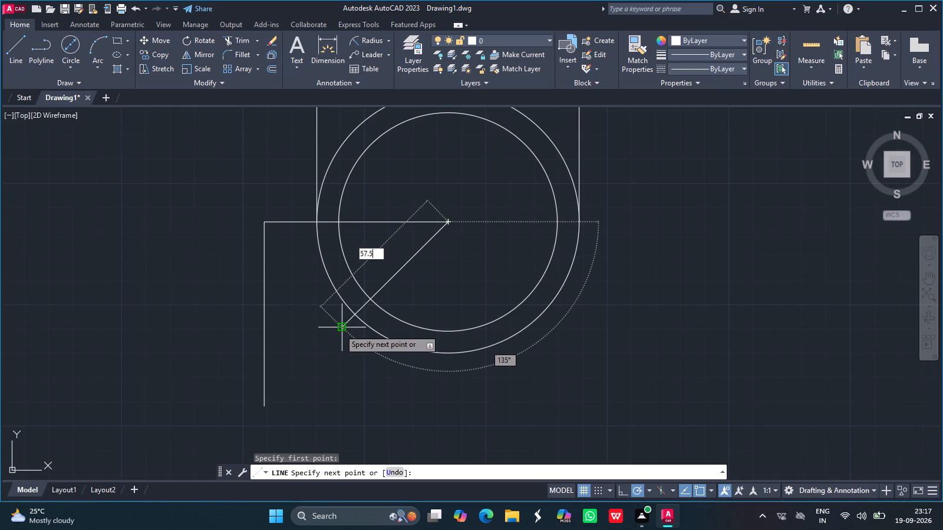
key(Return)
key(Return)
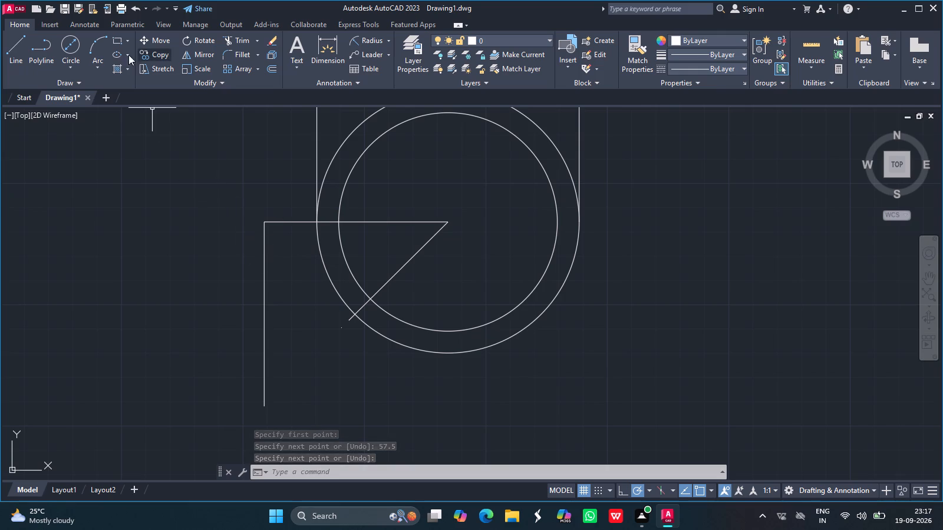
Draw a circle of radius 5 centred on the lower end of the diagonal line.
click(67, 61)
click(94, 90)
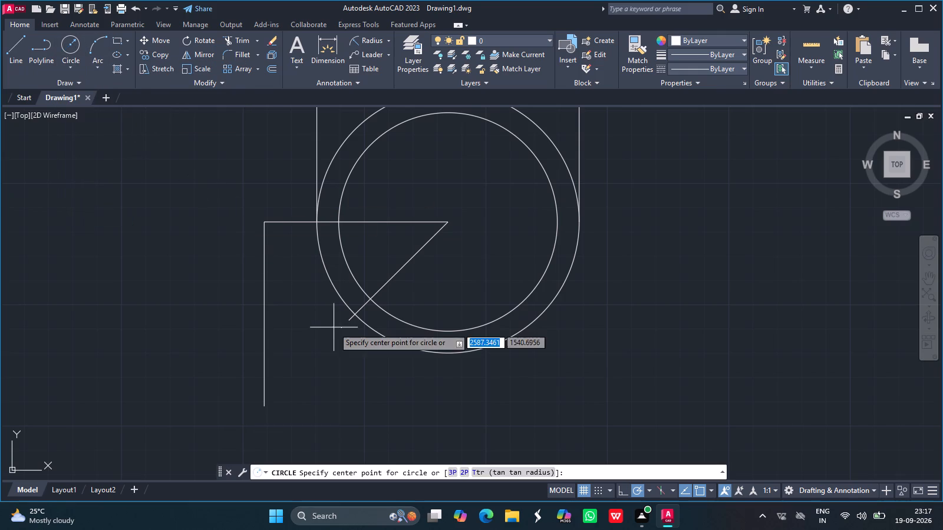
drag(345, 320, 331, 306)
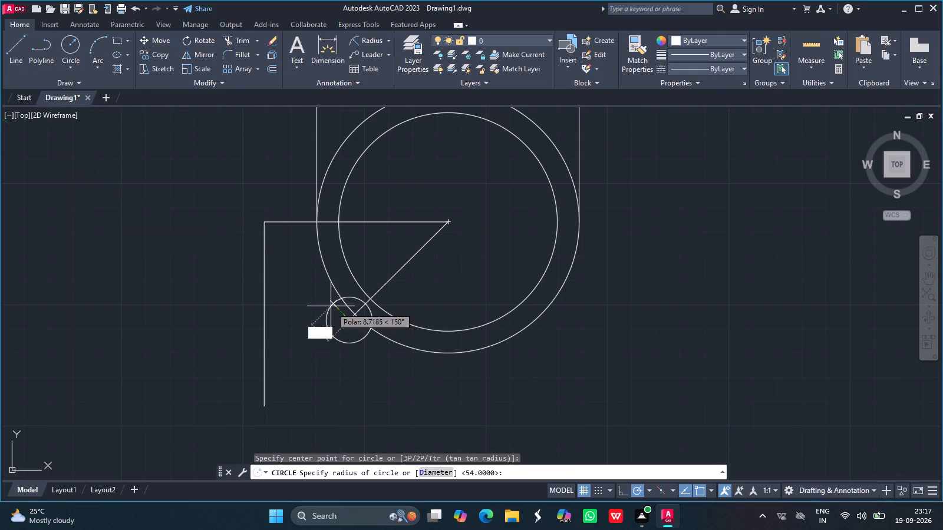
drag(331, 306, 330, 306)
key(5)
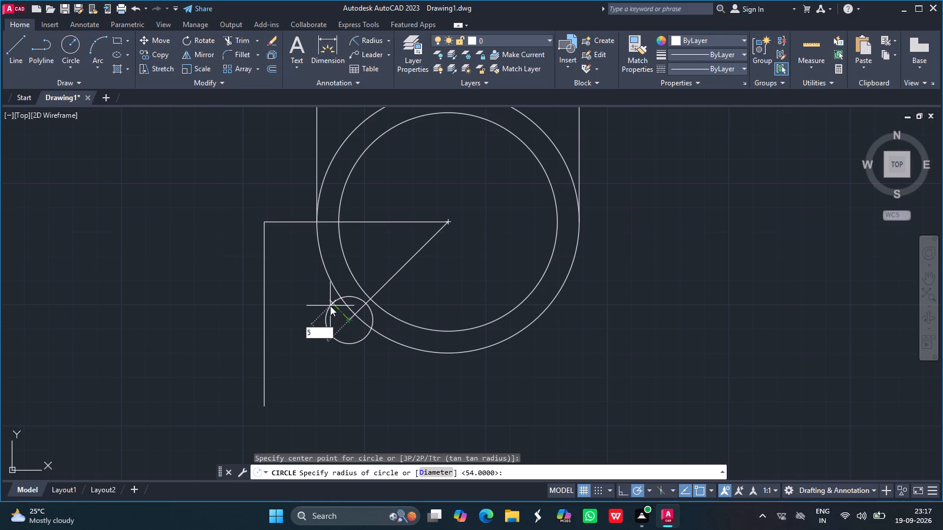
key(Return)
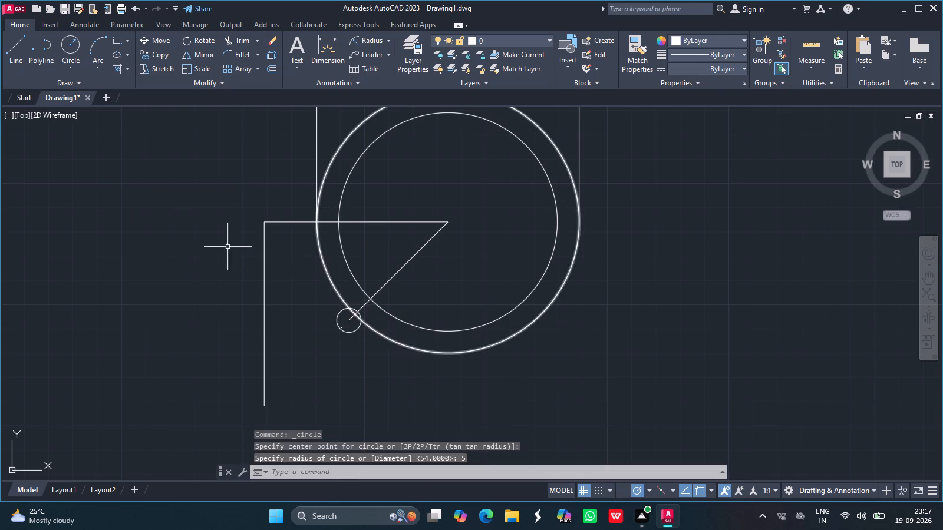
Draw a concentric circle of diameter 18 around the small circle at the diagonal line's lower end.
click(67, 41)
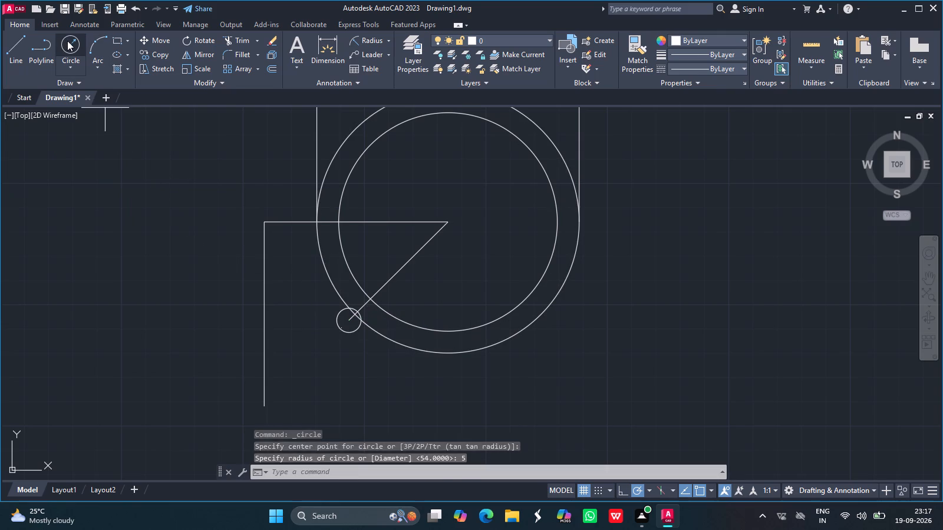
click(74, 63)
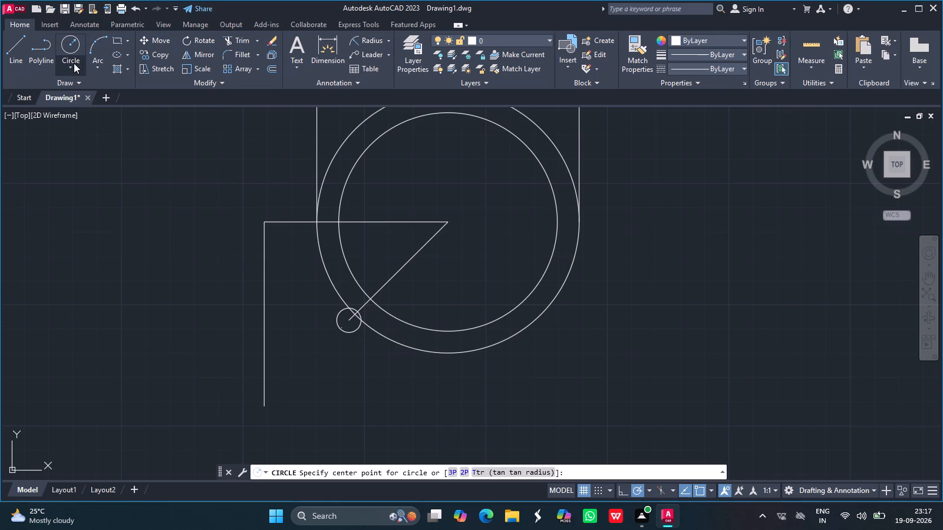
click(92, 110)
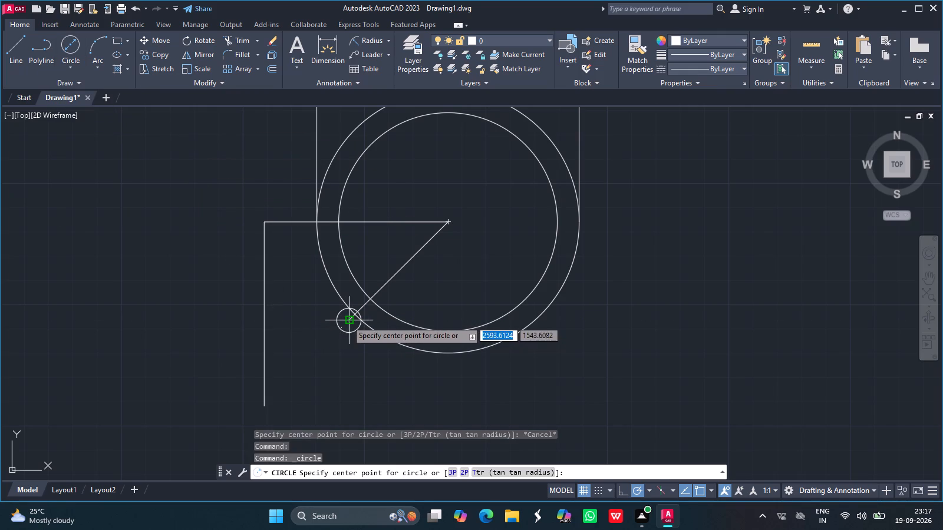
drag(347, 320, 334, 291)
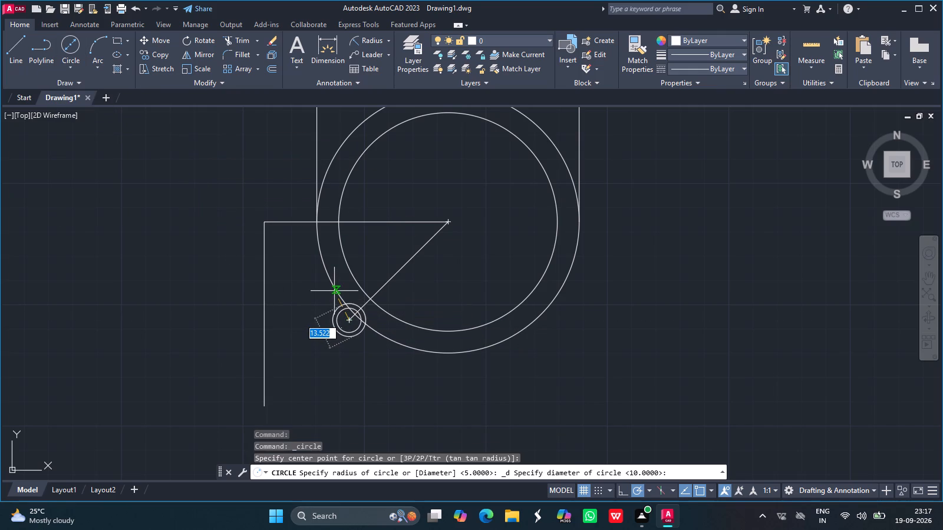
text(18)
key(Return)
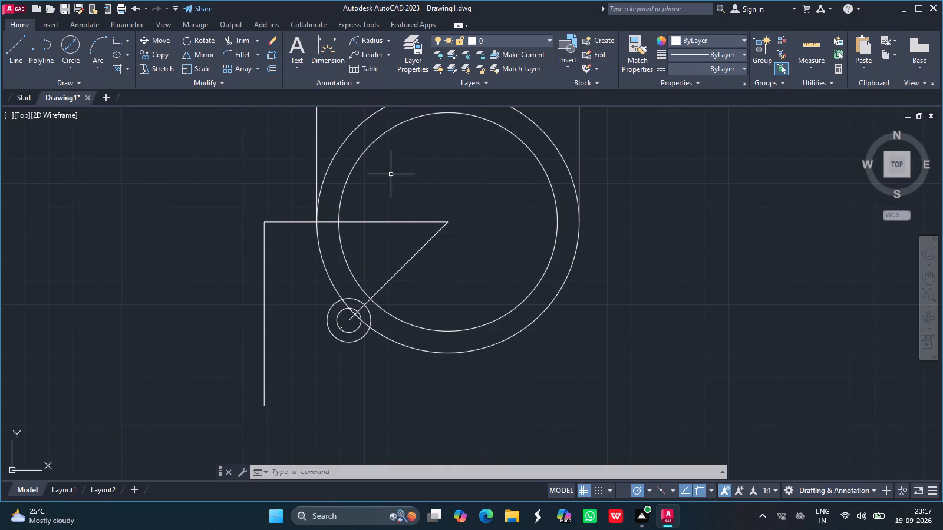
Trim the overlapping arcs where the lower-left 18-diameter circle meets the 108-diameter circle, merging the lug into the outer outline.
click(241, 41)
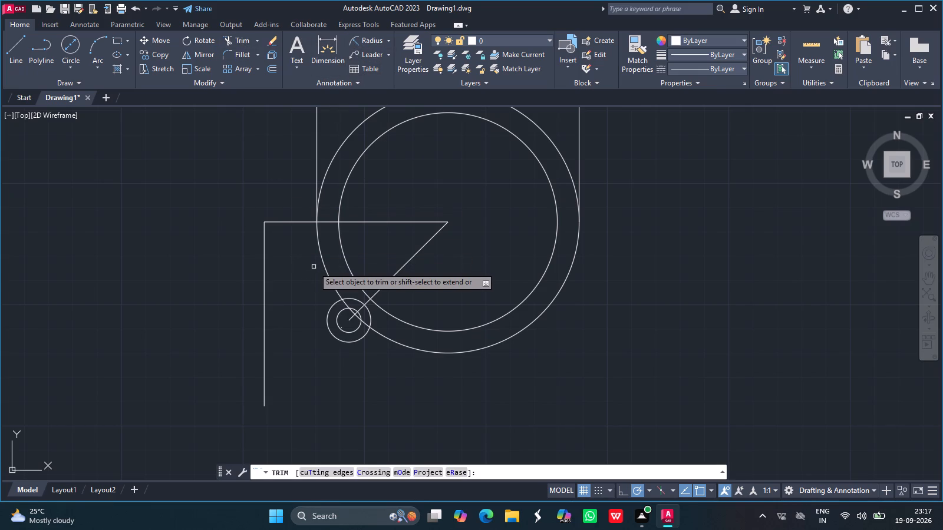
click(327, 271)
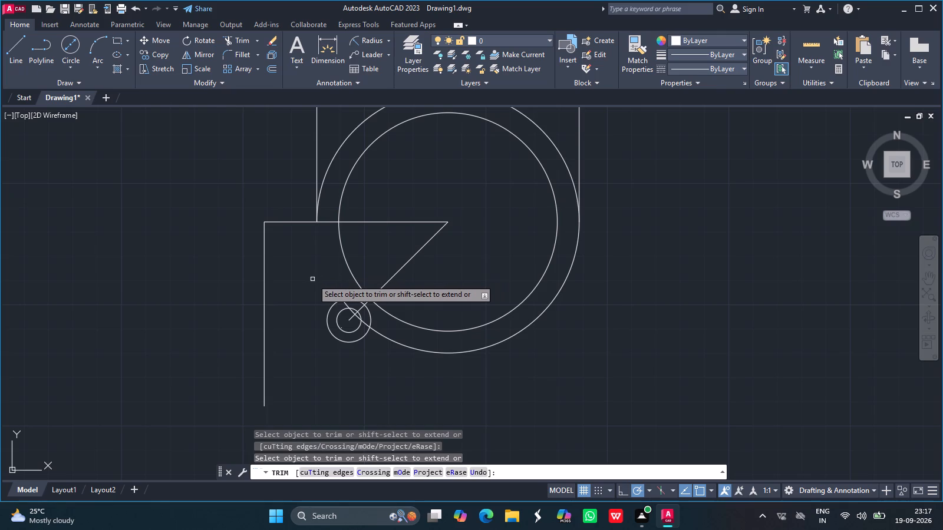
key(ctrl+z)
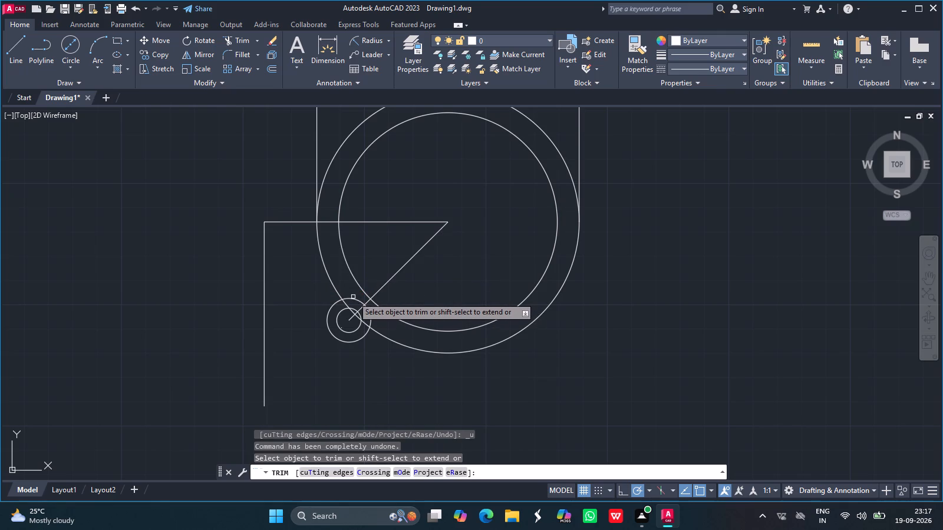
click(354, 299)
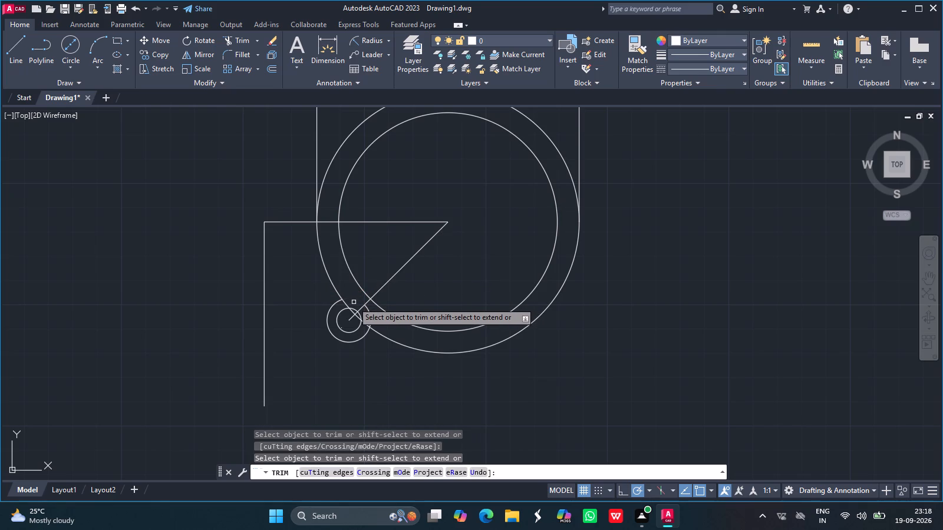
drag(348, 304, 351, 312)
drag(351, 312, 355, 316)
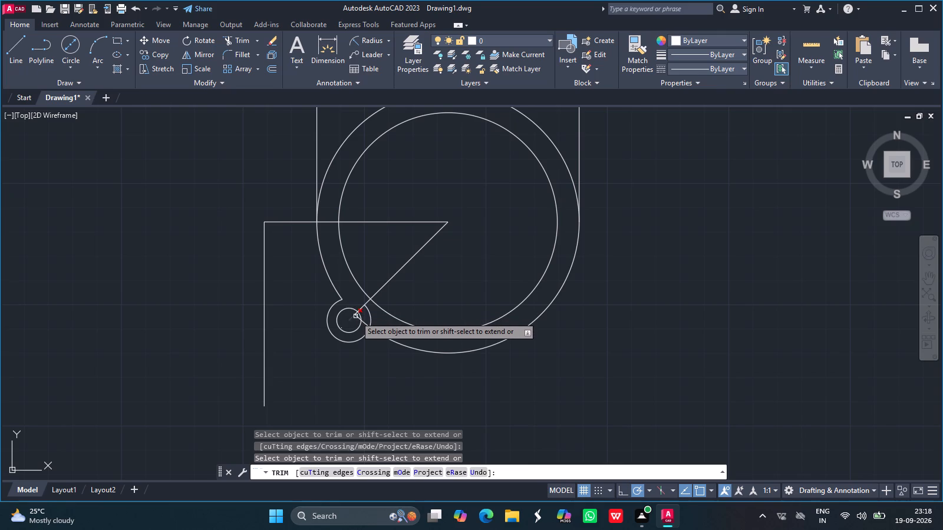
drag(355, 316, 357, 317)
click(357, 317)
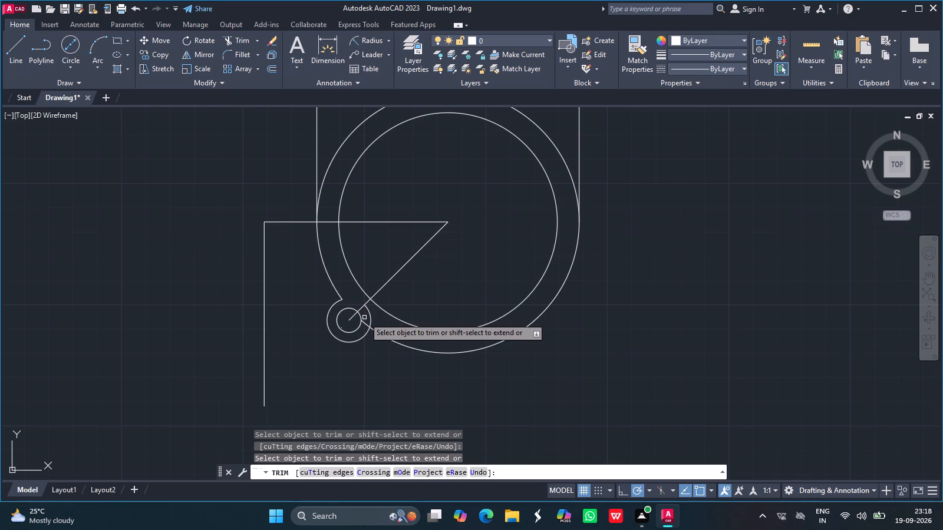
click(369, 312)
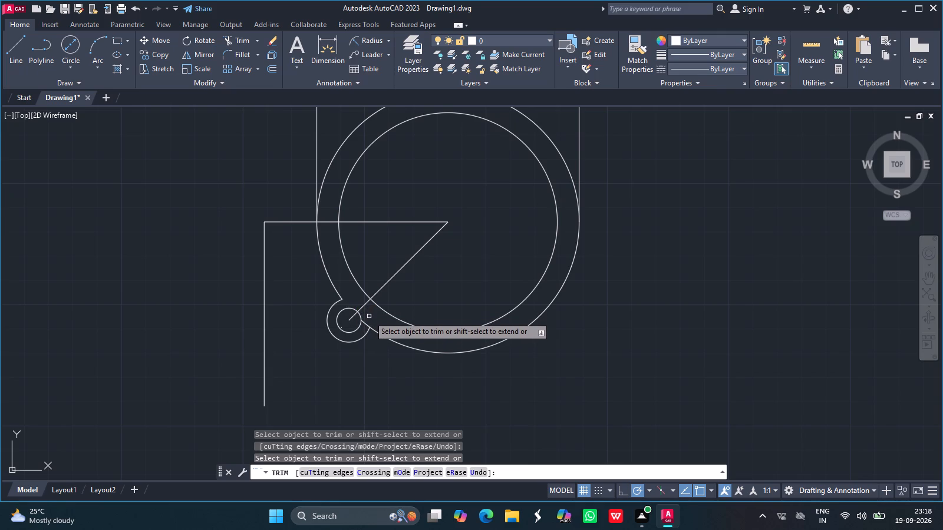
click(366, 324)
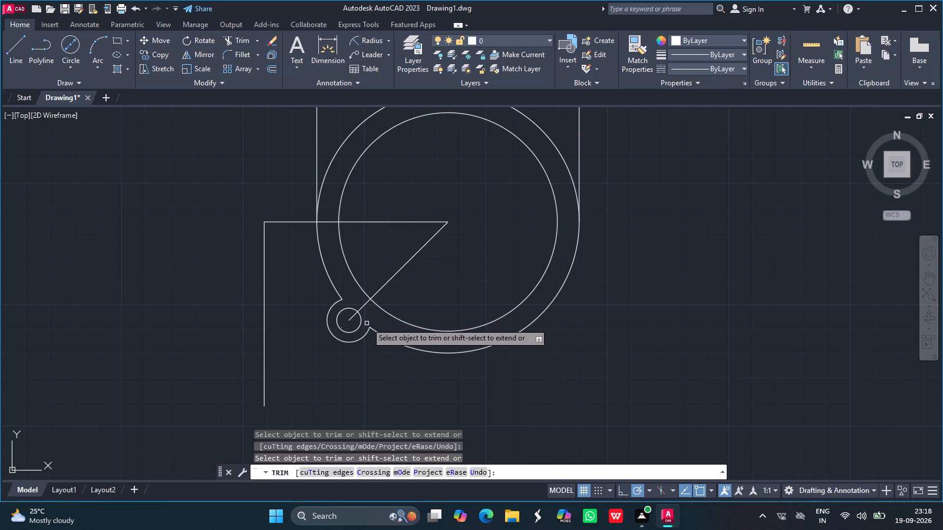
key(Return)
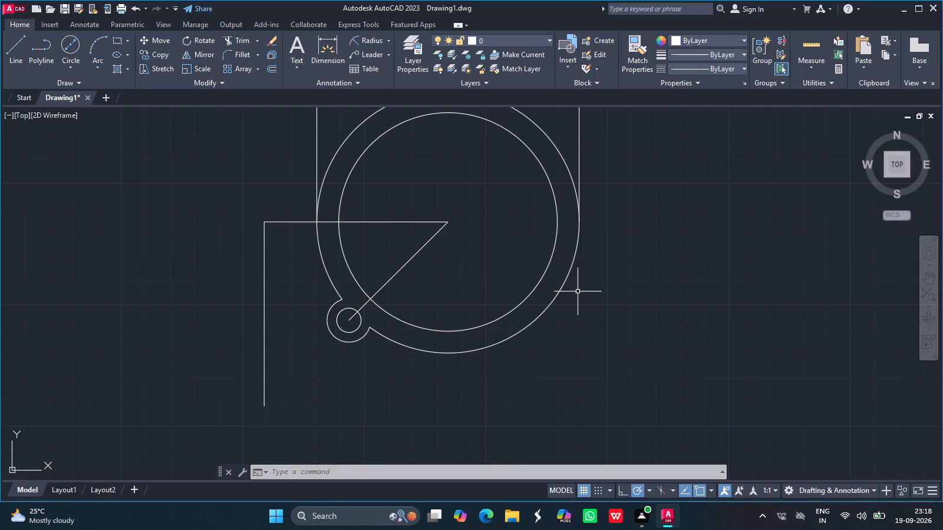
Draw a 57.5-long line from the circles' centre diagonally up-right at 45°, opposite the existing diagonal.
drag(927, 276, 676, 222)
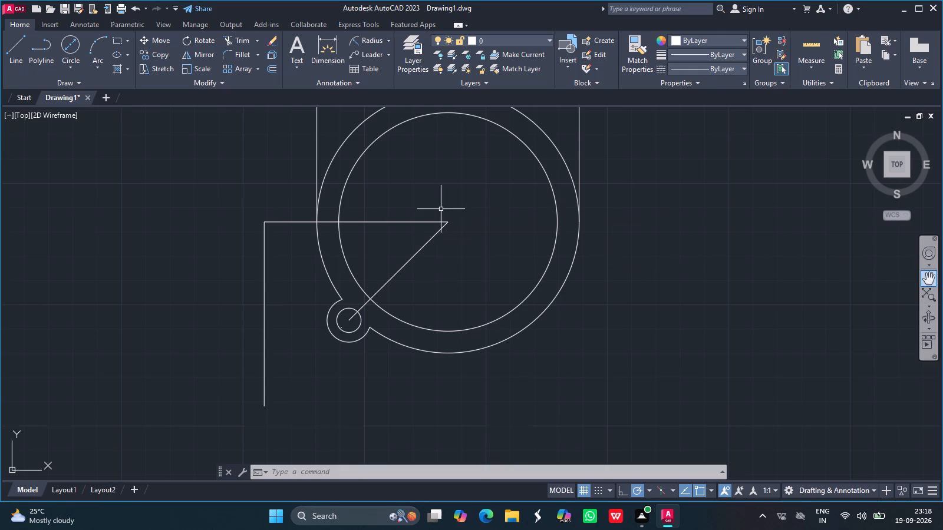
click(931, 280)
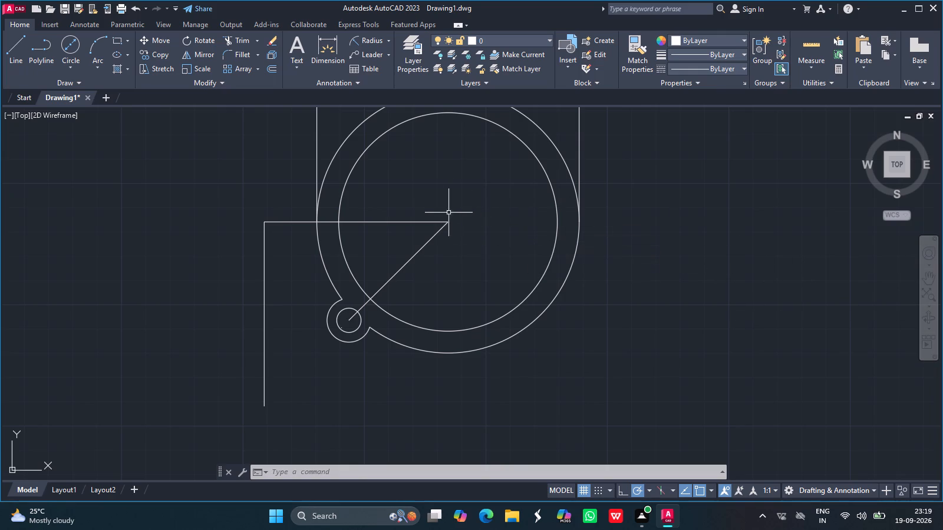
click(932, 279)
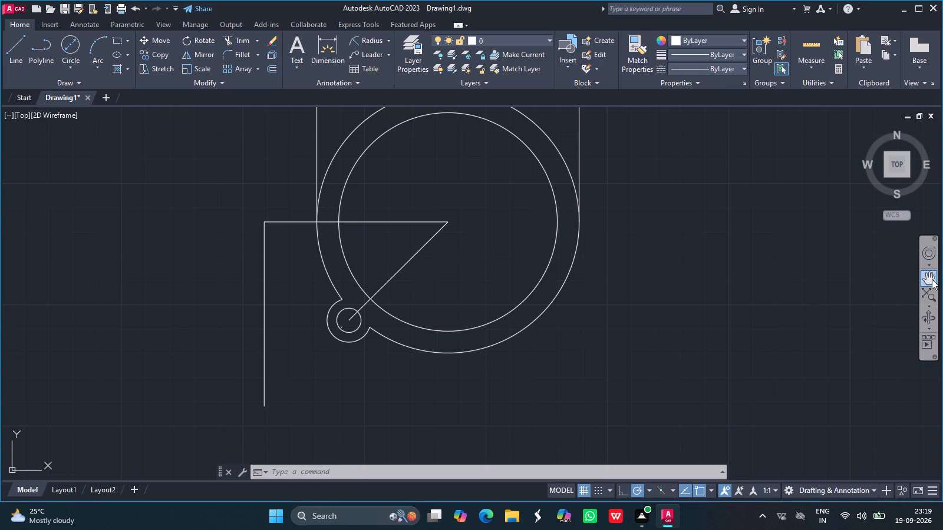
drag(402, 193, 399, 247)
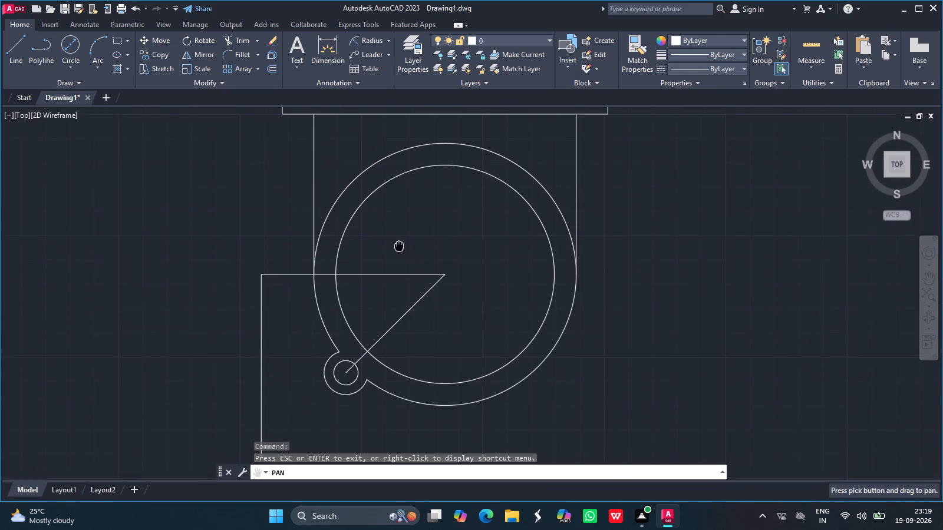
drag(399, 247, 403, 263)
key(Escape)
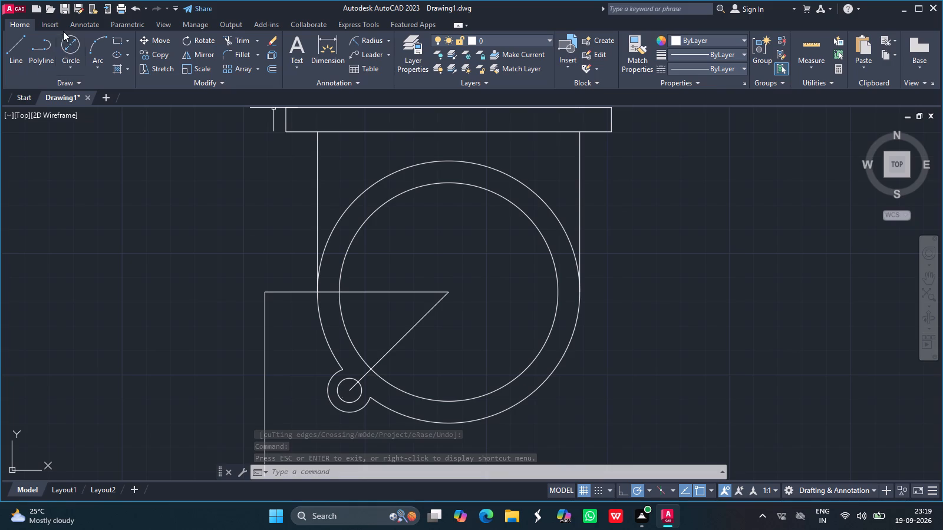
click(16, 47)
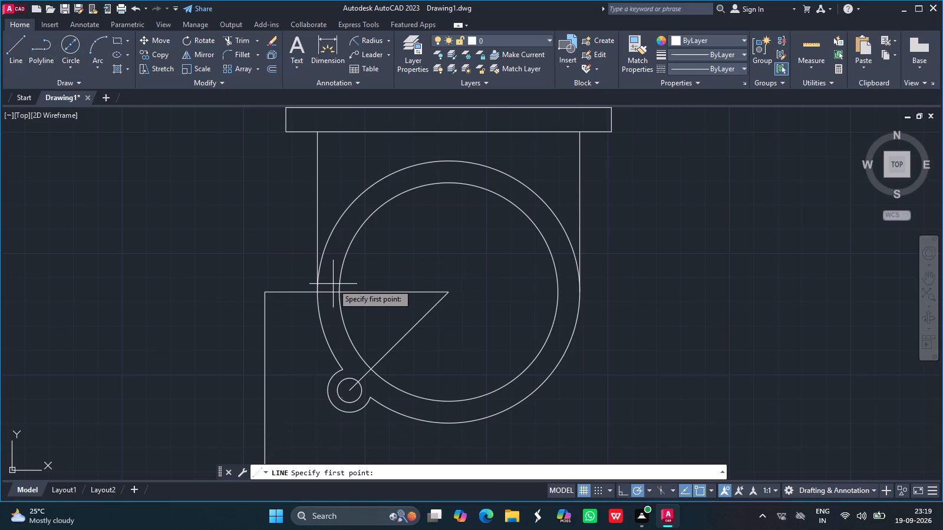
click(447, 293)
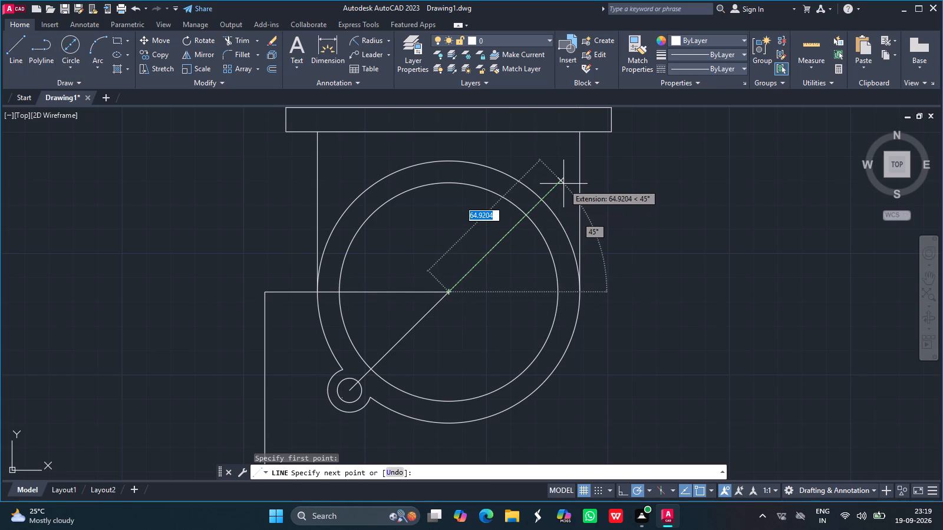
text(57)
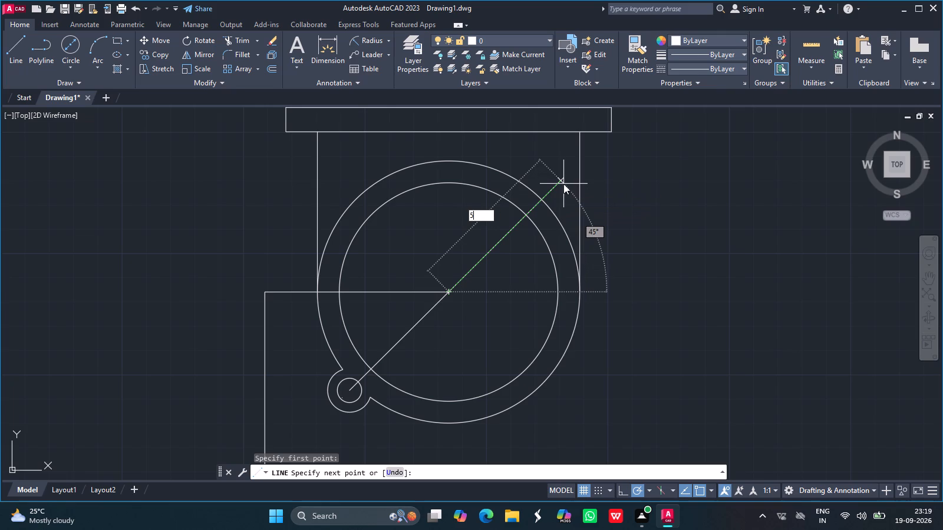
text(.5)
key(Return)
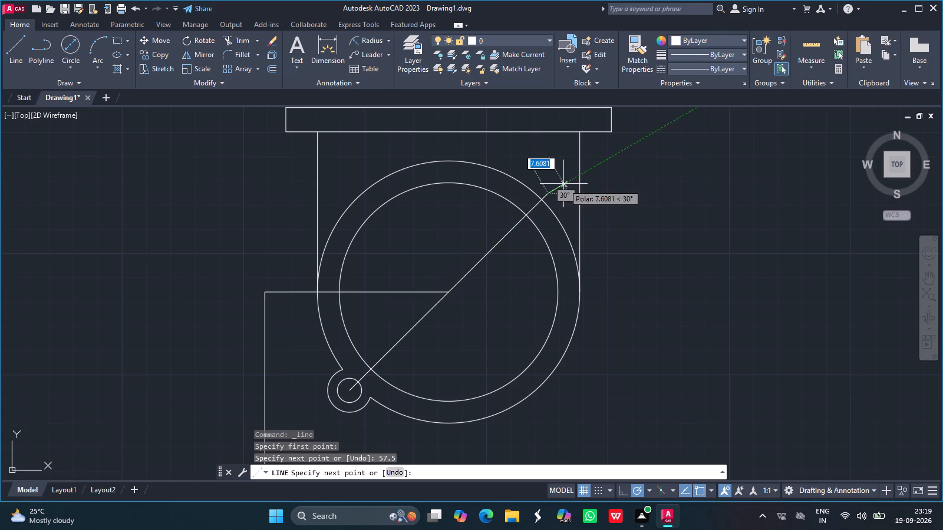
key(Return)
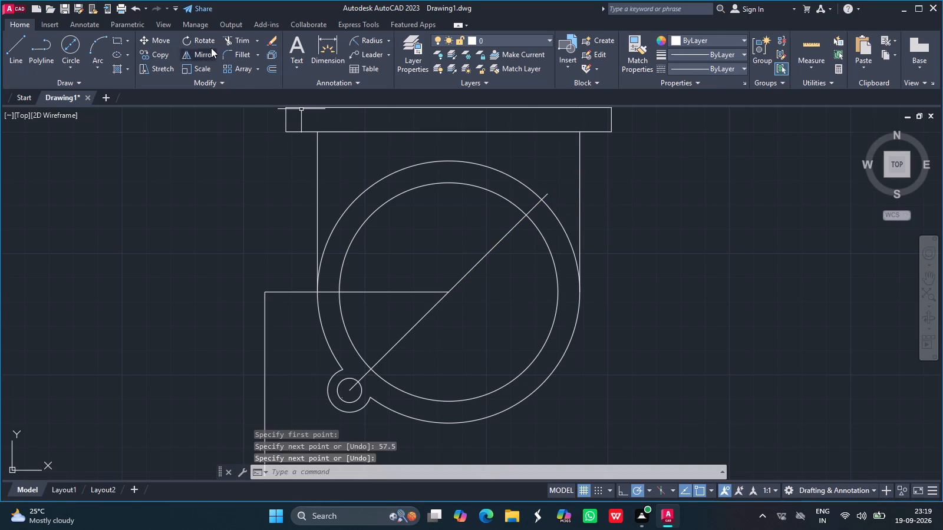
Draw a circle of diameter 18 centred on the upper end of the new diagonal line.
click(67, 44)
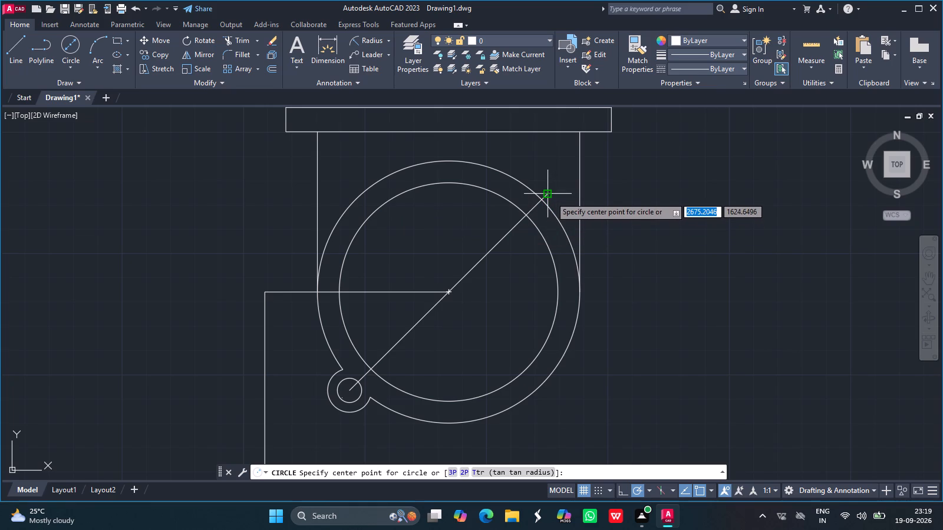
drag(550, 197, 546, 179)
key(1)
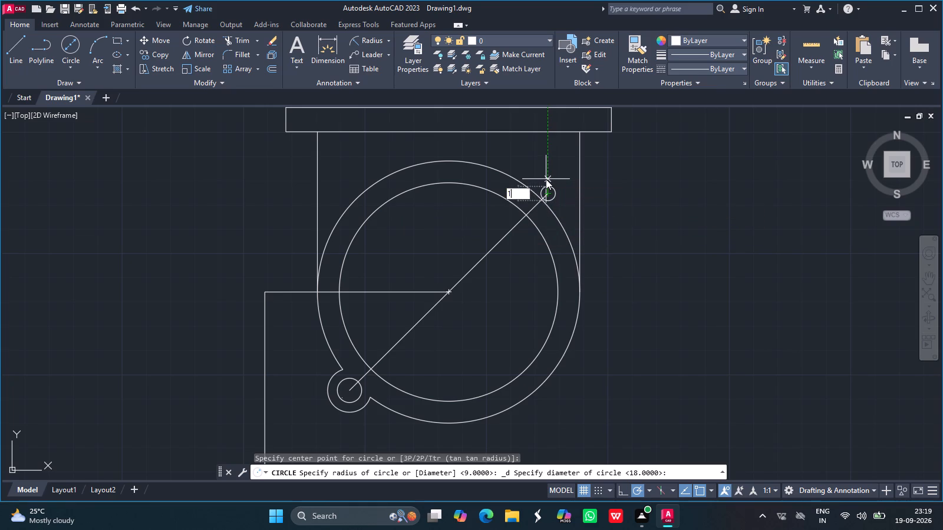
key(8)
key(Return)
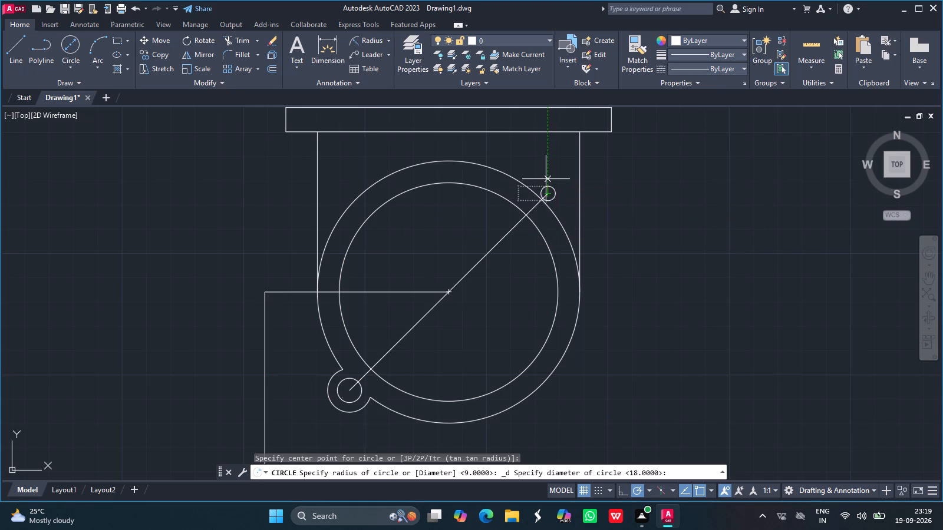
Draw a concentric circle of radius 5 inside the 18-diameter circle at the diagonal's upper end.
click(75, 62)
click(85, 85)
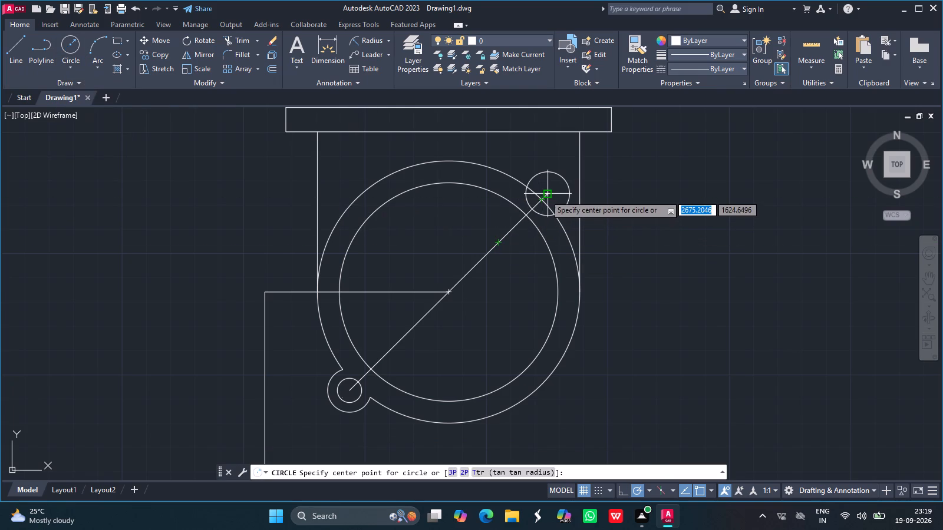
drag(547, 193, 546, 183)
key(5)
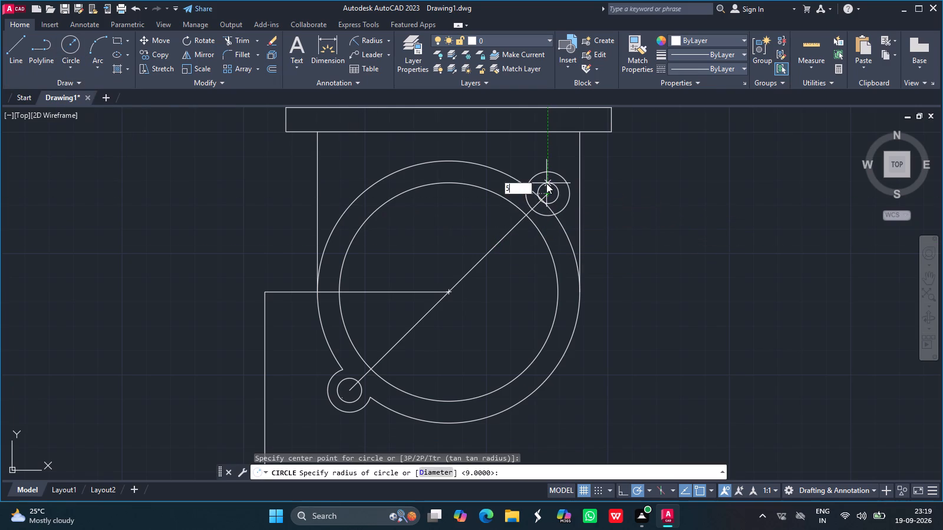
key(Return)
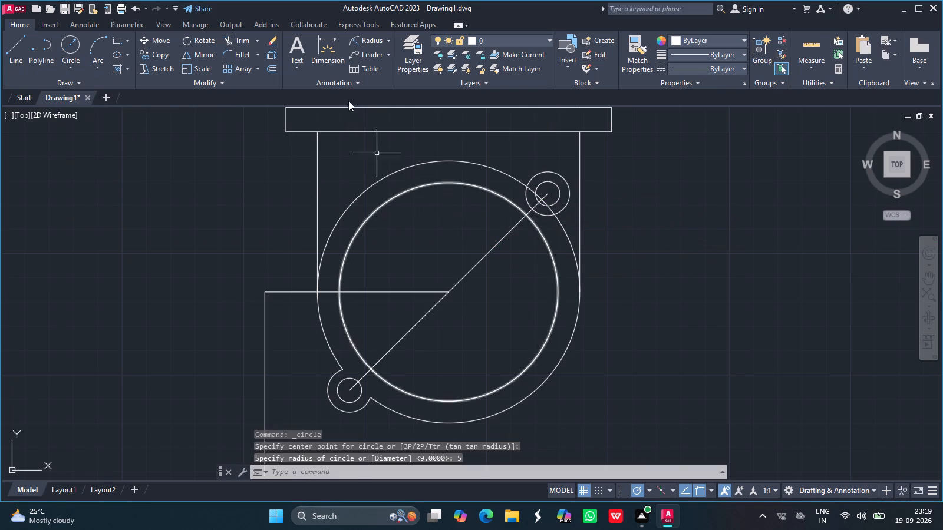
Trim the overlapping arcs where the upper-right 18-diameter circle meets the 108-diameter circle, merging the second lug into the outer outline.
click(230, 42)
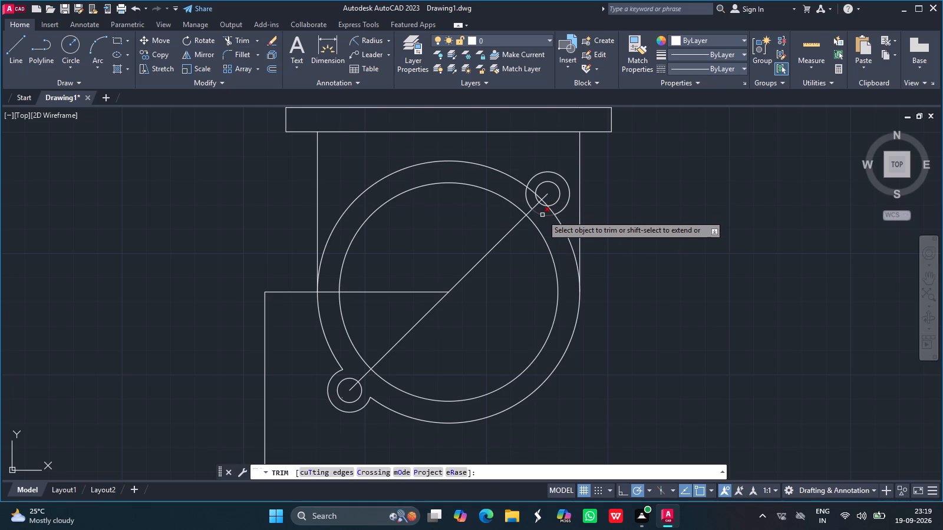
drag(542, 216, 528, 201)
drag(528, 201, 525, 194)
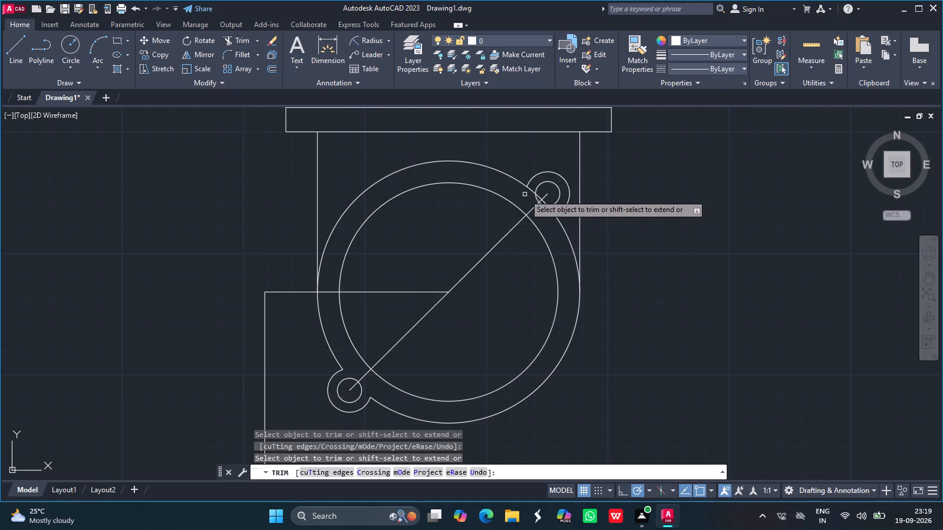
drag(532, 191, 538, 196)
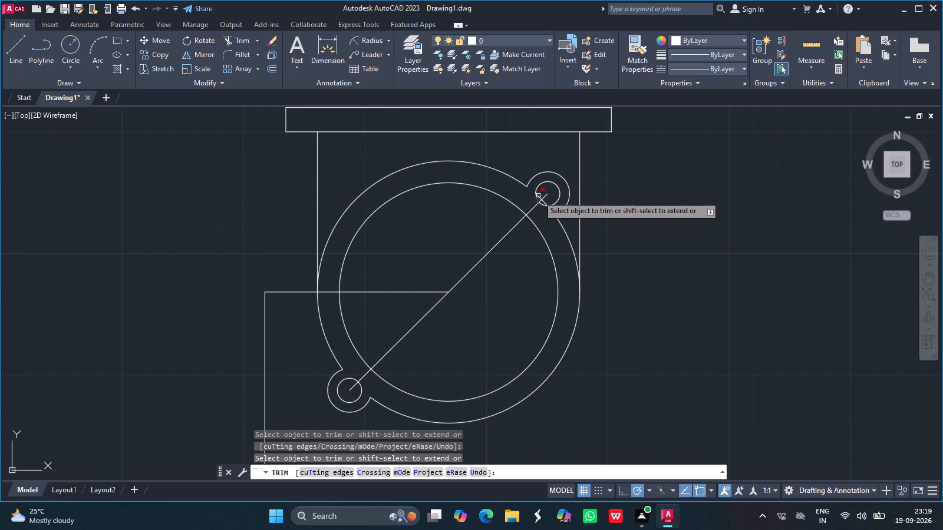
drag(538, 196, 540, 197)
drag(540, 197, 546, 202)
click(546, 202)
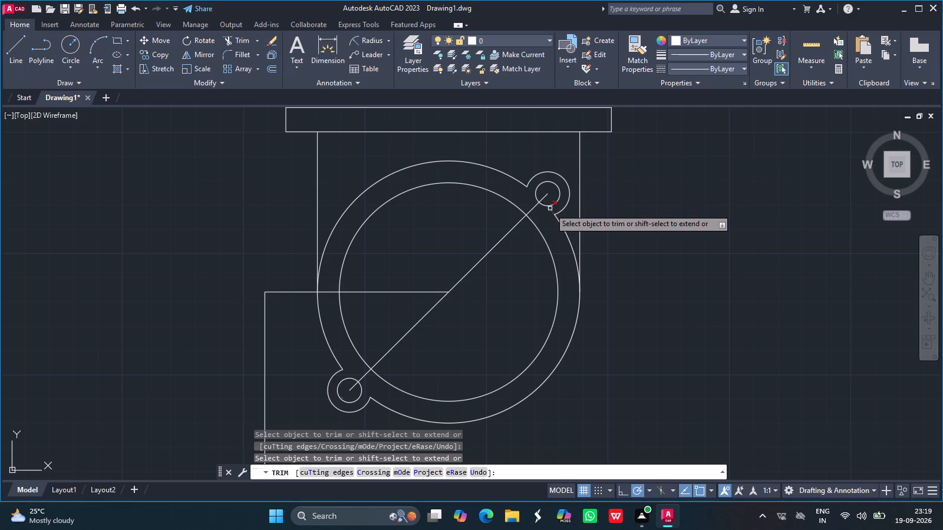
click(550, 208)
key(Return)
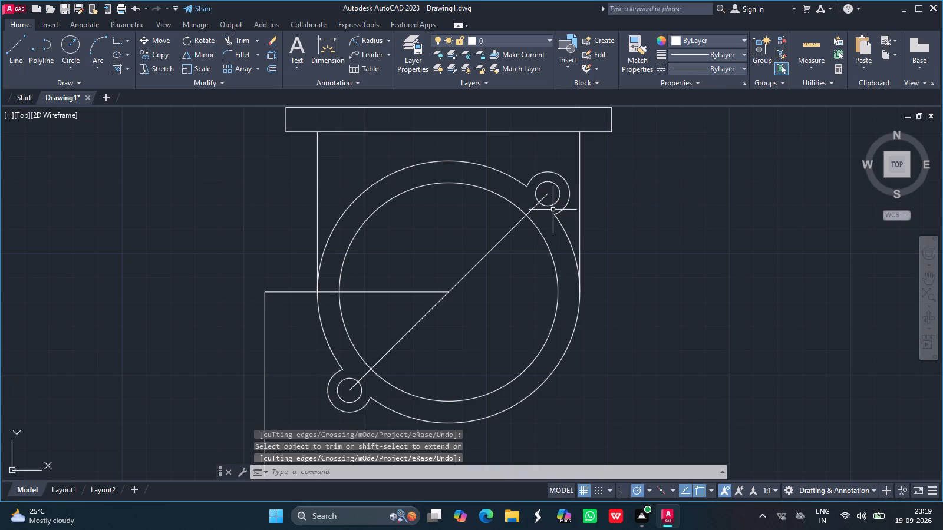
Delete the diagonal line running from the circles' centre to the upper-right lug.
click(502, 241)
key(Delete)
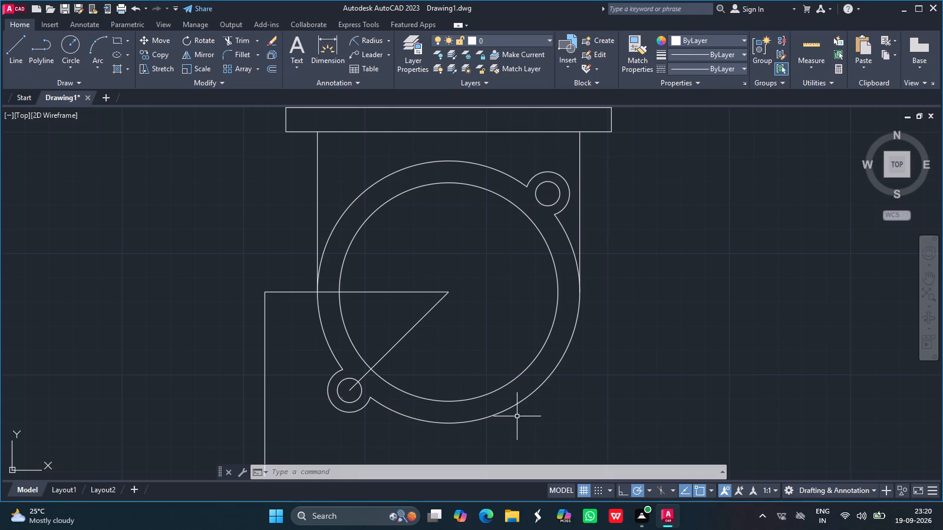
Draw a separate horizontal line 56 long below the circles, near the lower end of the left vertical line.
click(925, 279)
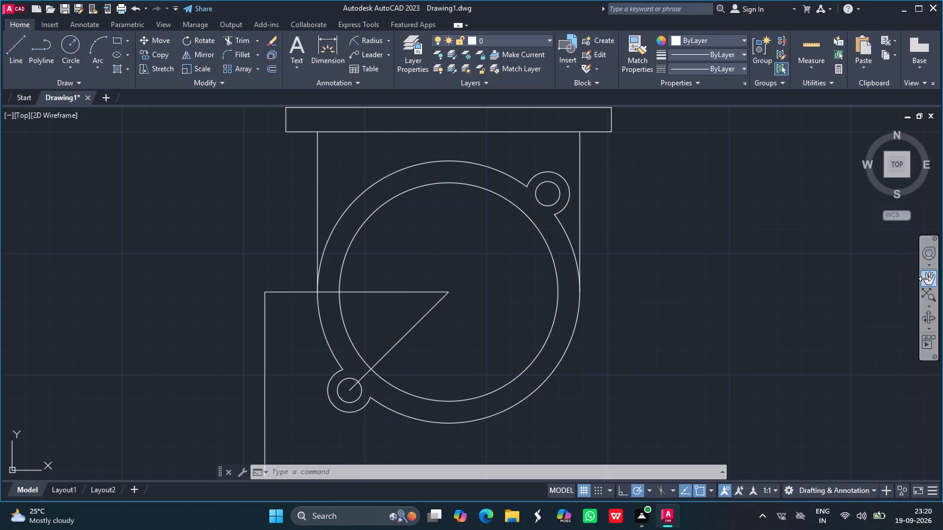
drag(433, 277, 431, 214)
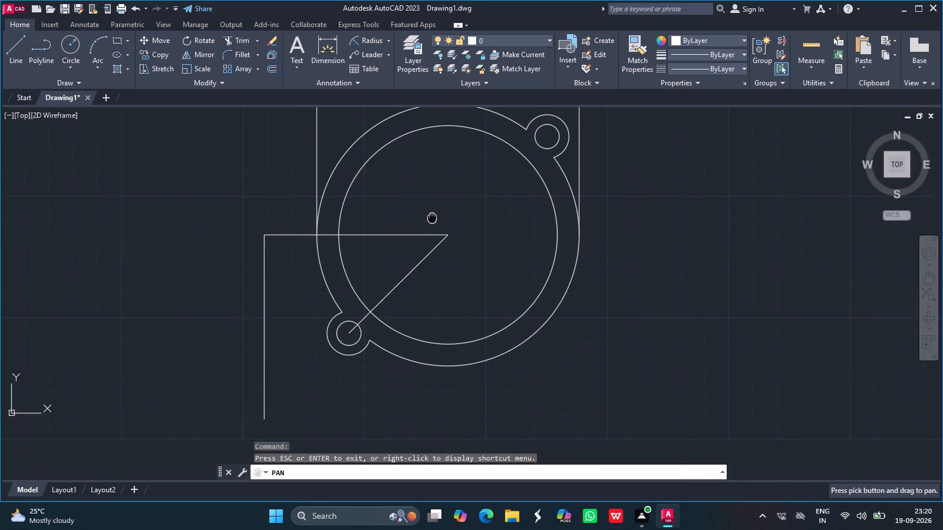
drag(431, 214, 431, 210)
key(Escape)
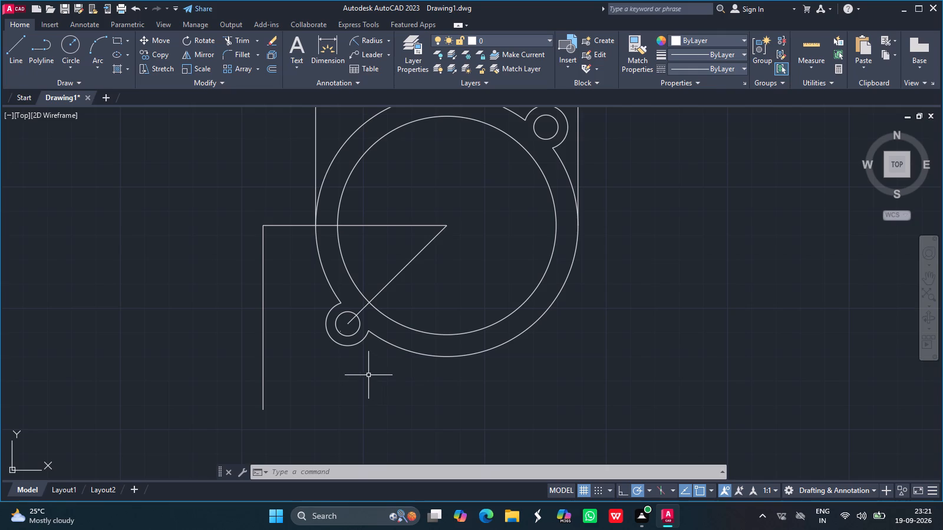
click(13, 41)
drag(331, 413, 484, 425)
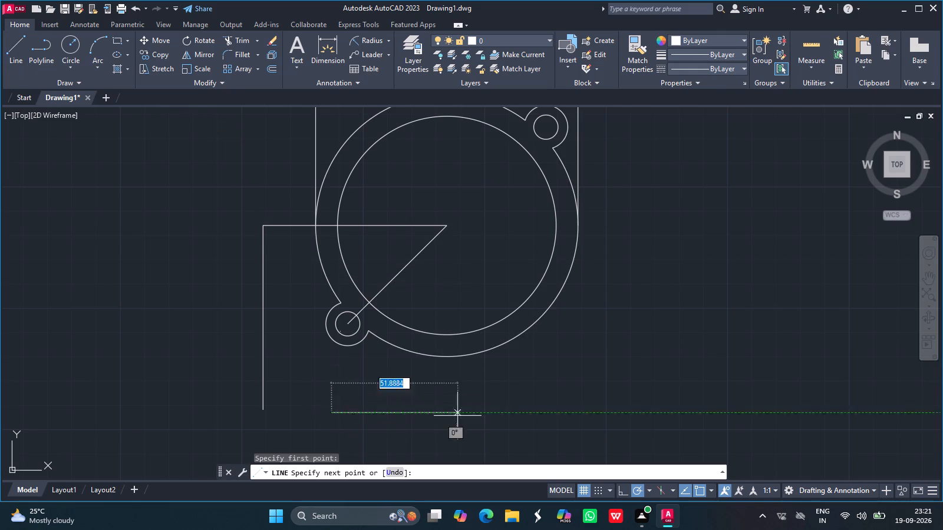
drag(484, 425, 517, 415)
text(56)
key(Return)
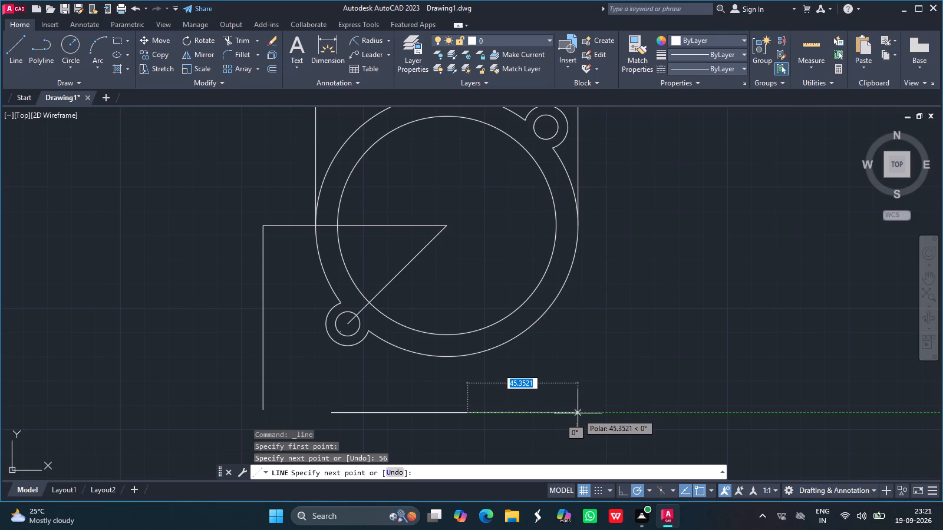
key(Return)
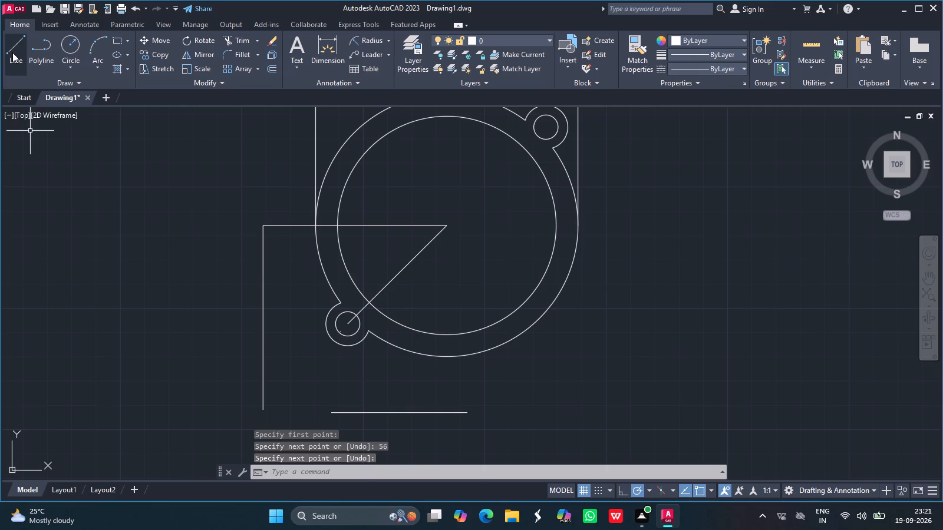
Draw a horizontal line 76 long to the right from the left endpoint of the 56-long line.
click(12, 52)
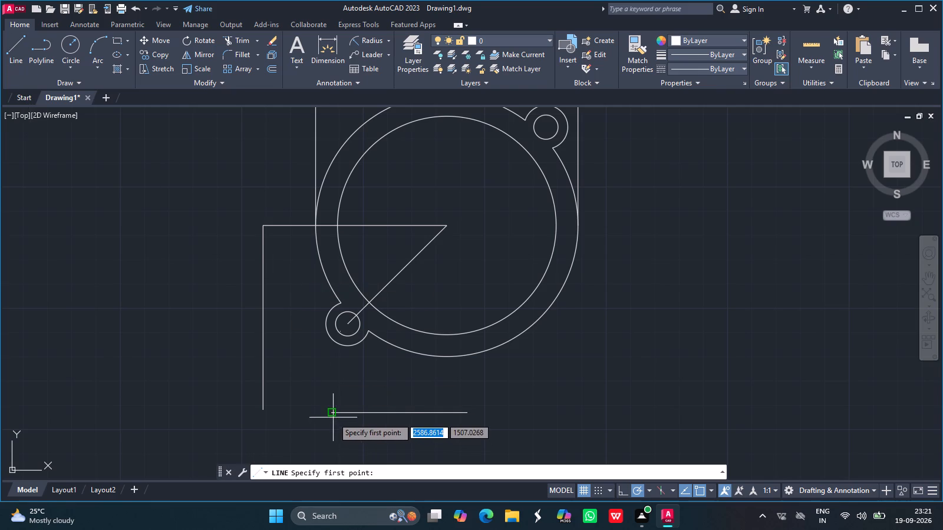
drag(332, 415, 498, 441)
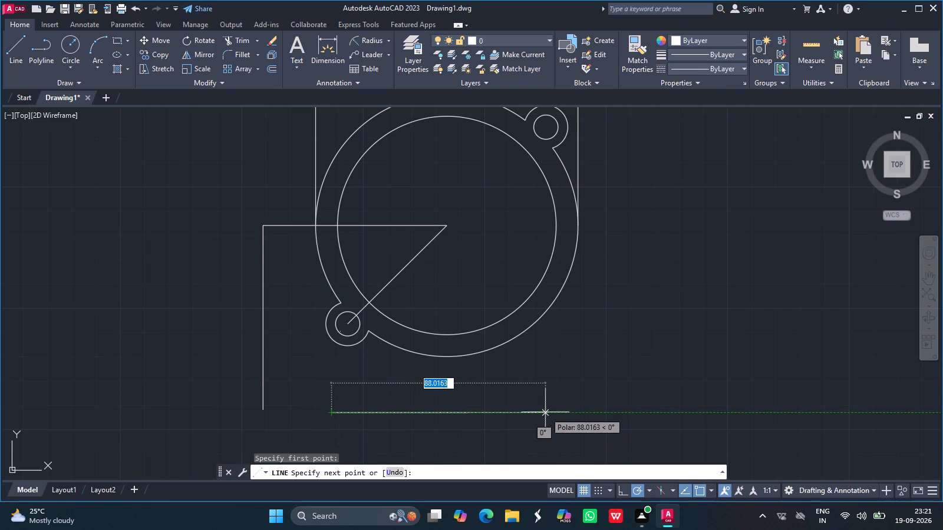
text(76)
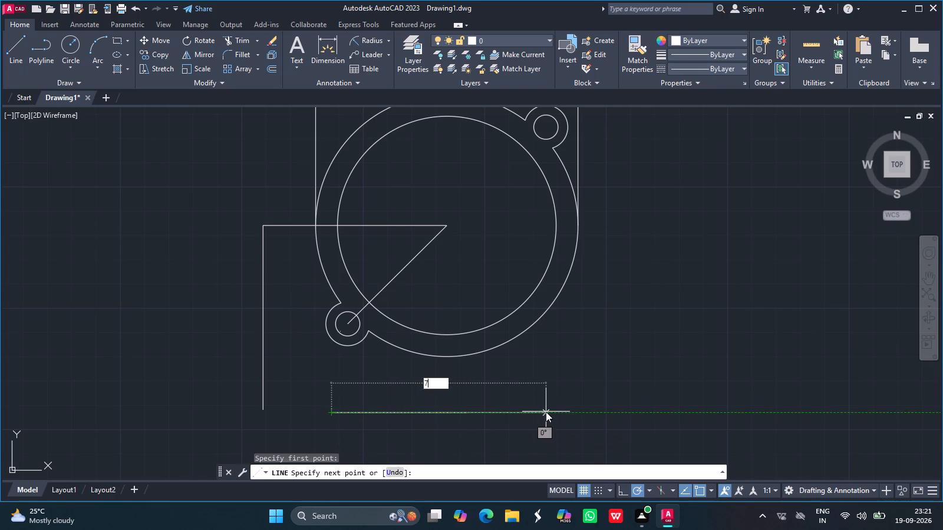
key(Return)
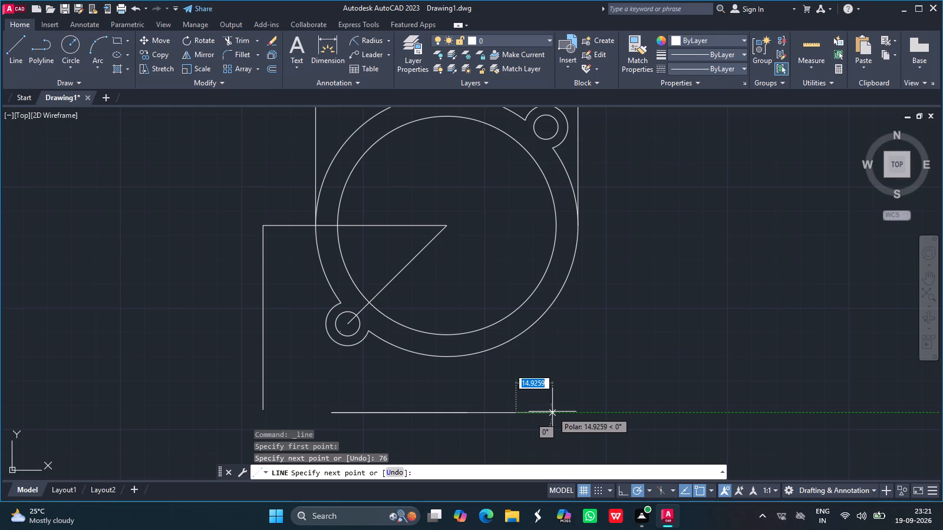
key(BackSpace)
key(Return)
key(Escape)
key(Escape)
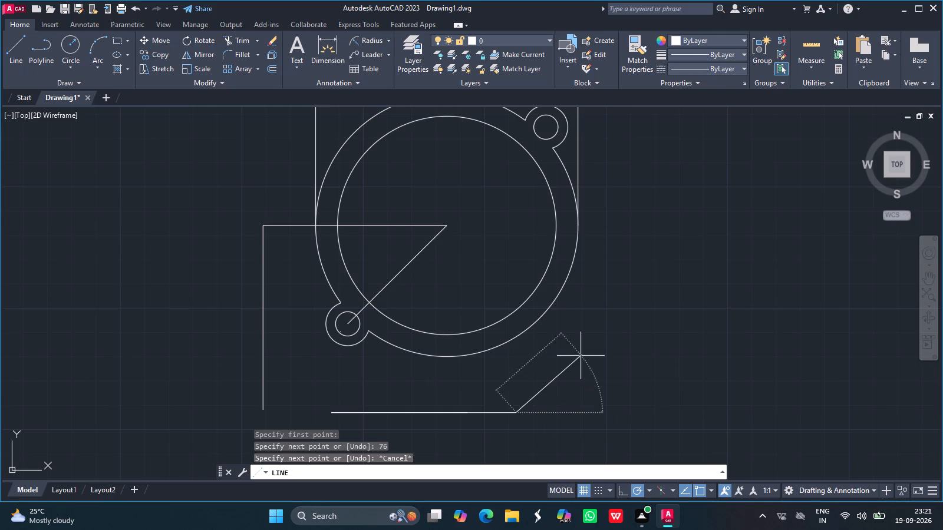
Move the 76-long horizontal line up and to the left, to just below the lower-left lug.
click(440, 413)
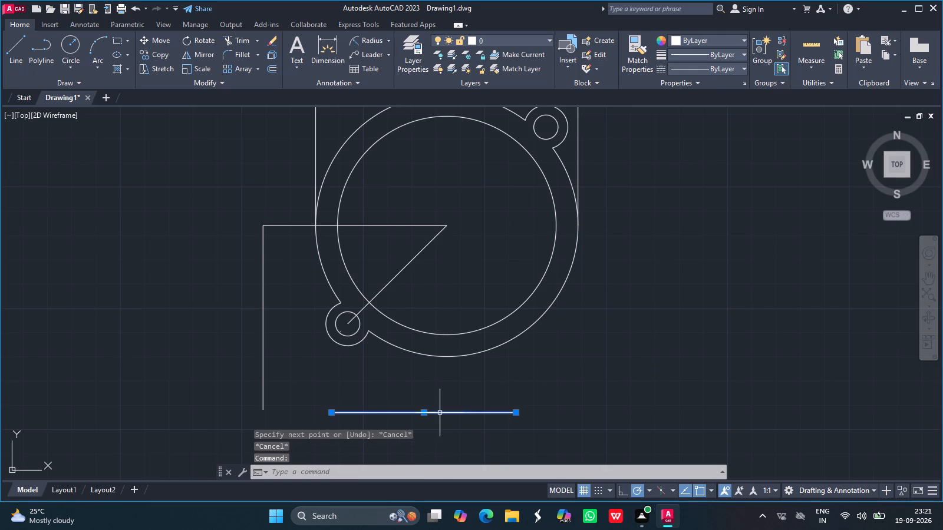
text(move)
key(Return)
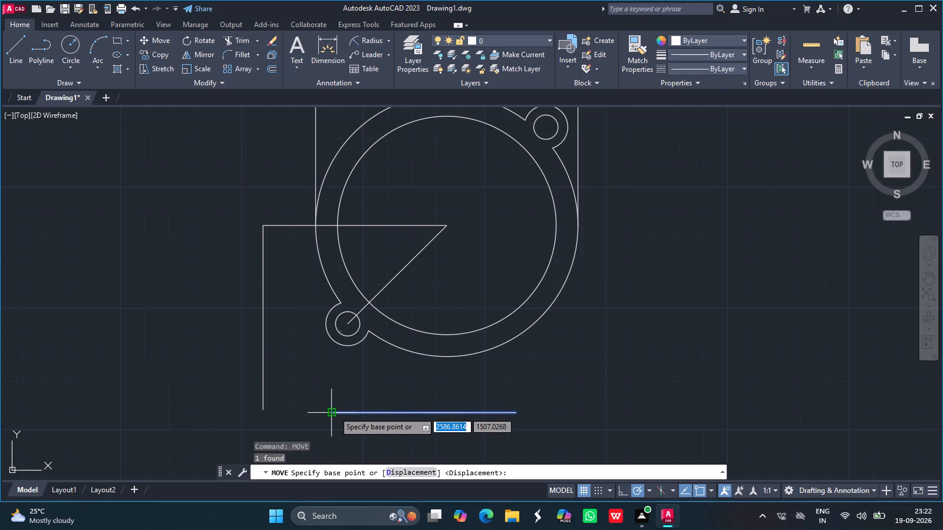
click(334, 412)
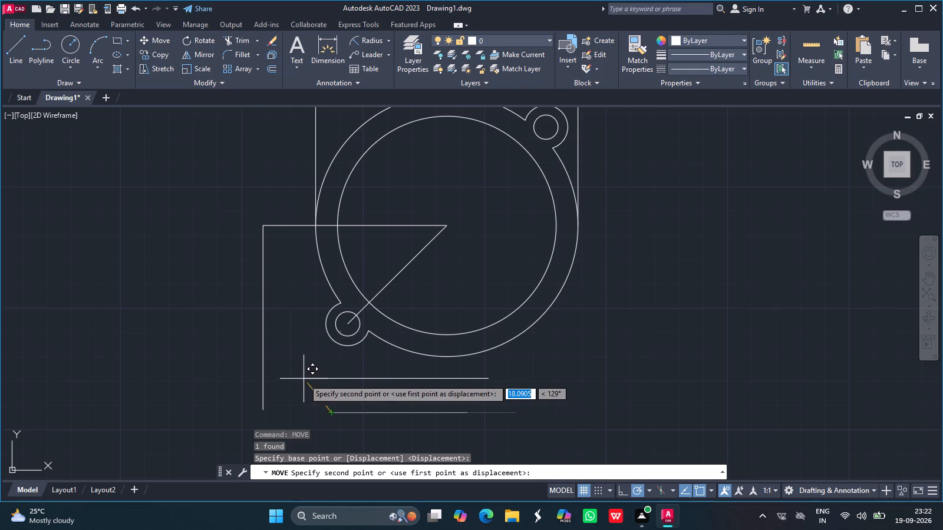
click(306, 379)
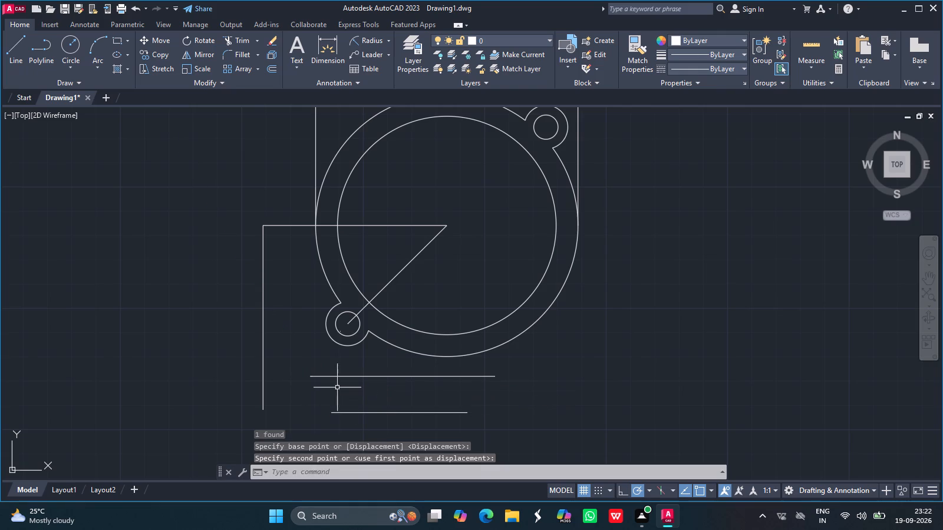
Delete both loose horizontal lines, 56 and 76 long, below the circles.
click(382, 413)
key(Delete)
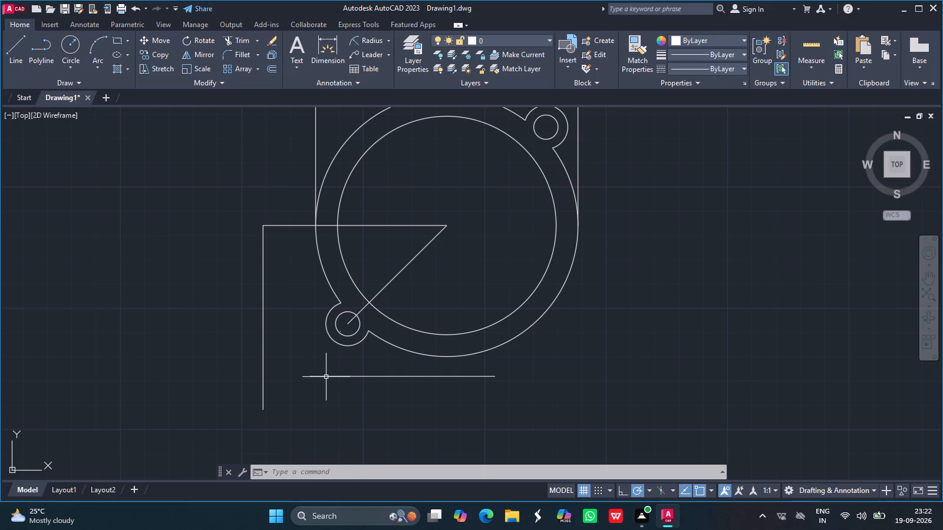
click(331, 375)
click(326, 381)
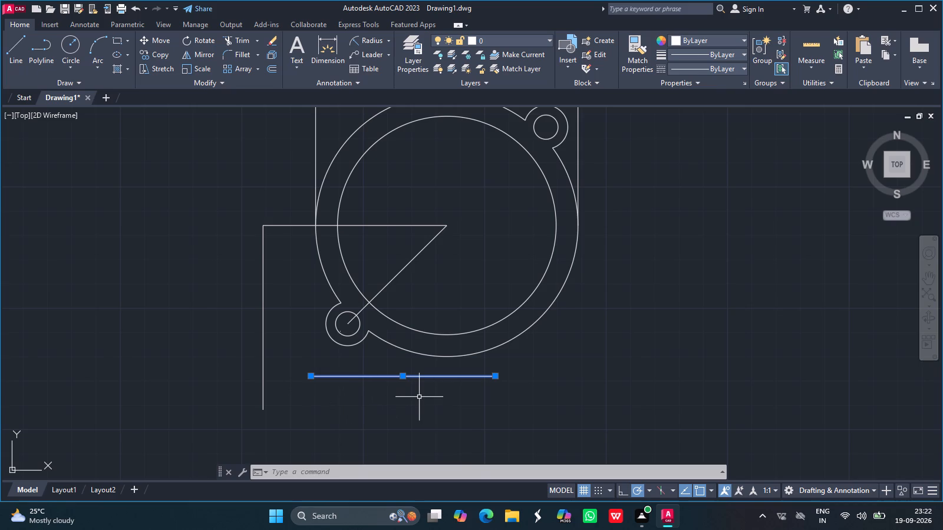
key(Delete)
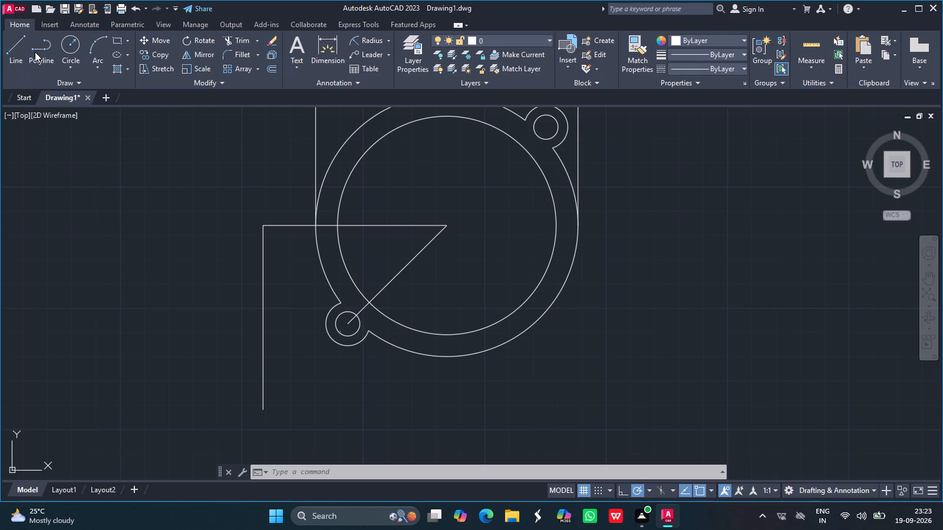
Draw a circle of radius 10 in the empty space to the right of the profile.
click(13, 40)
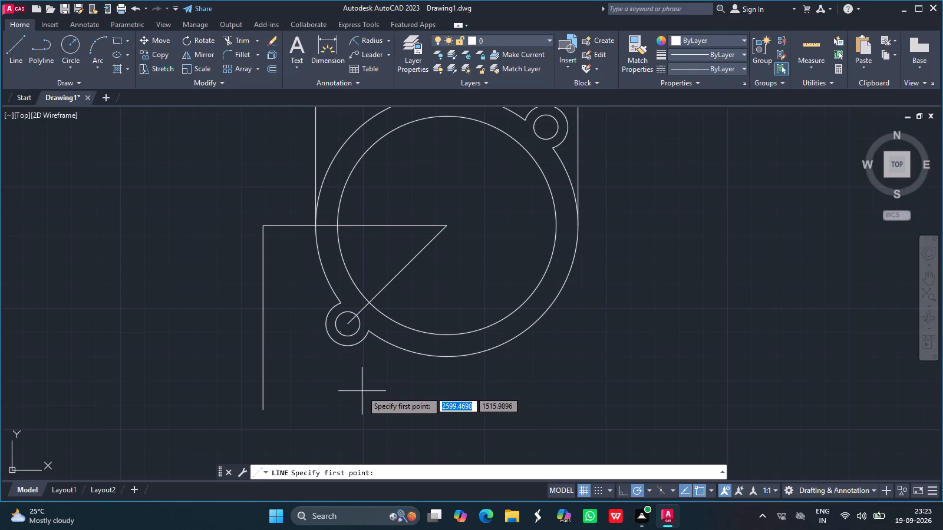
click(72, 39)
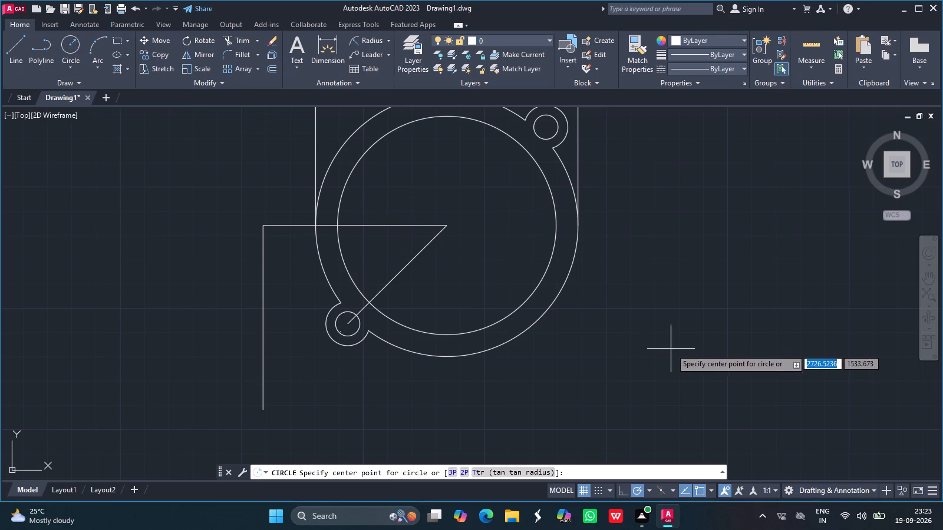
drag(670, 350, 664, 328)
text(10)
key(Return)
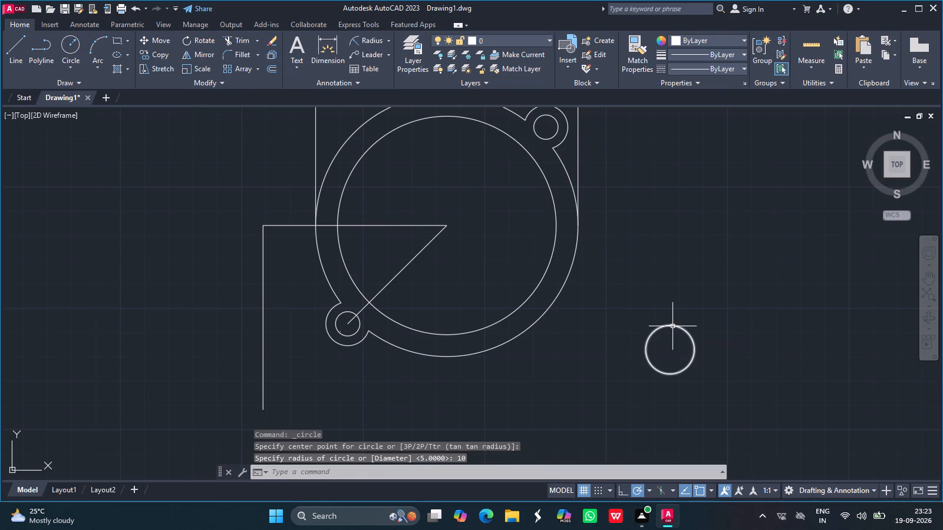
Move the radius-10 circle about 150 to the left by its centre, between the vertical line and the lower-left lug.
click(672, 326)
text(move)
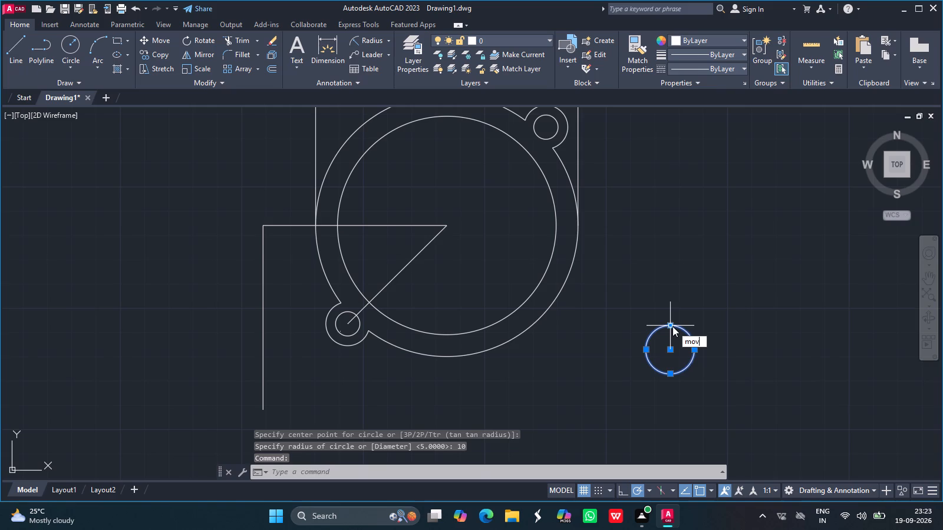
key(Return)
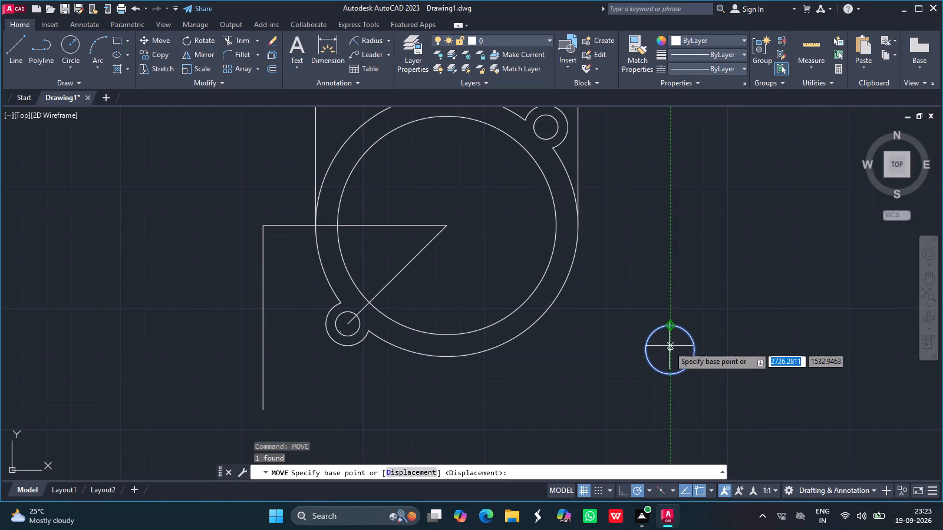
drag(669, 352, 410, 405)
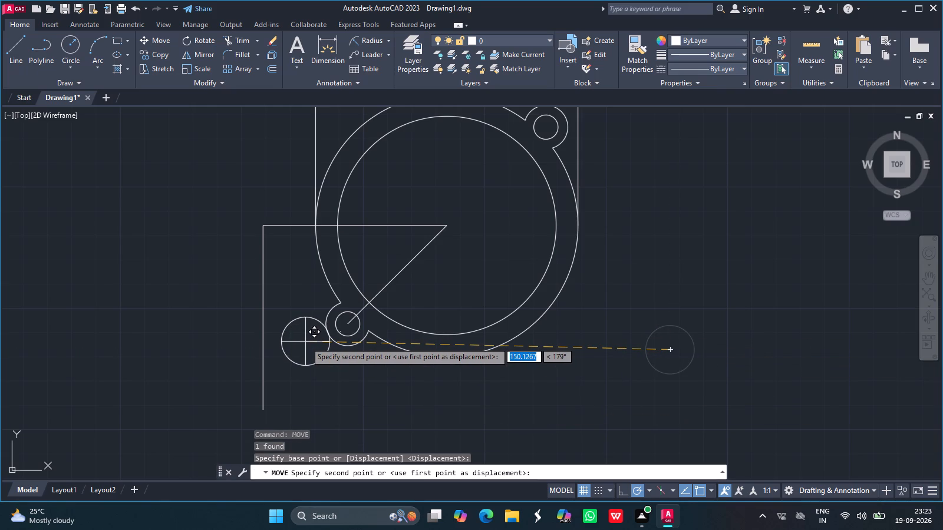
click(305, 342)
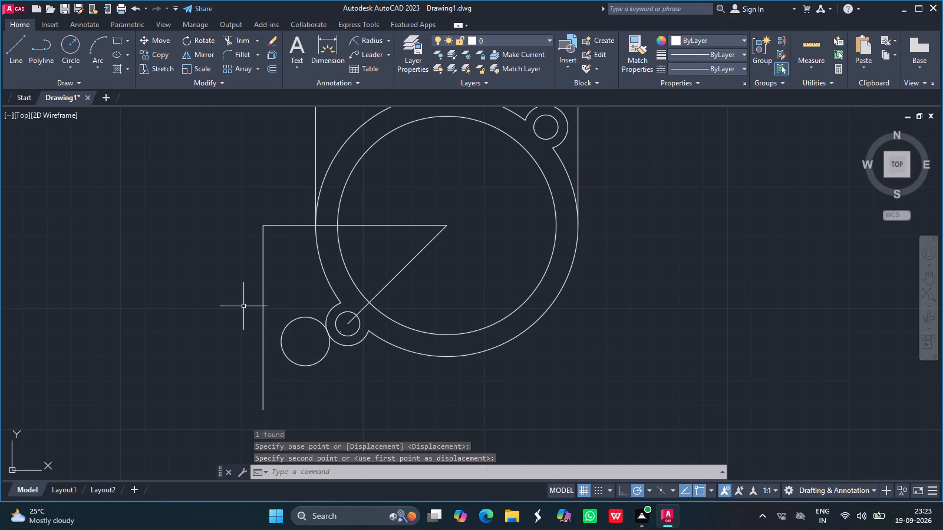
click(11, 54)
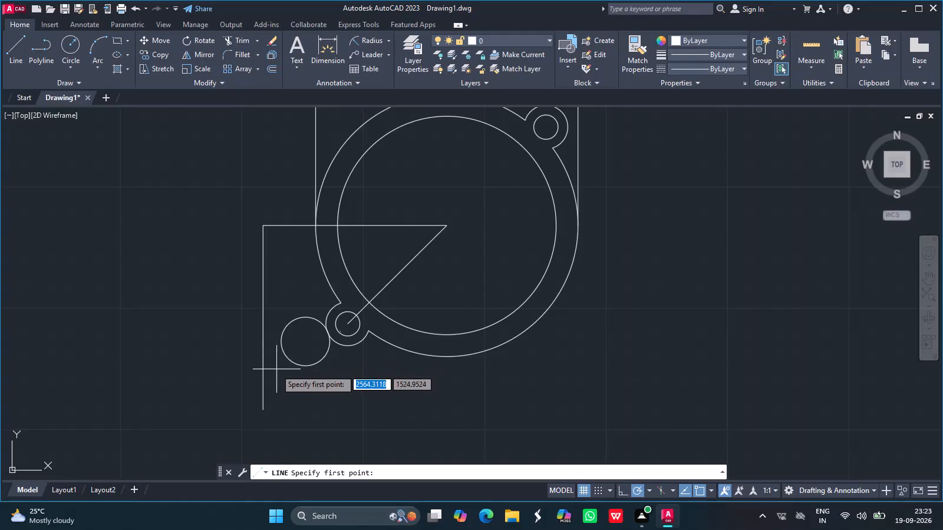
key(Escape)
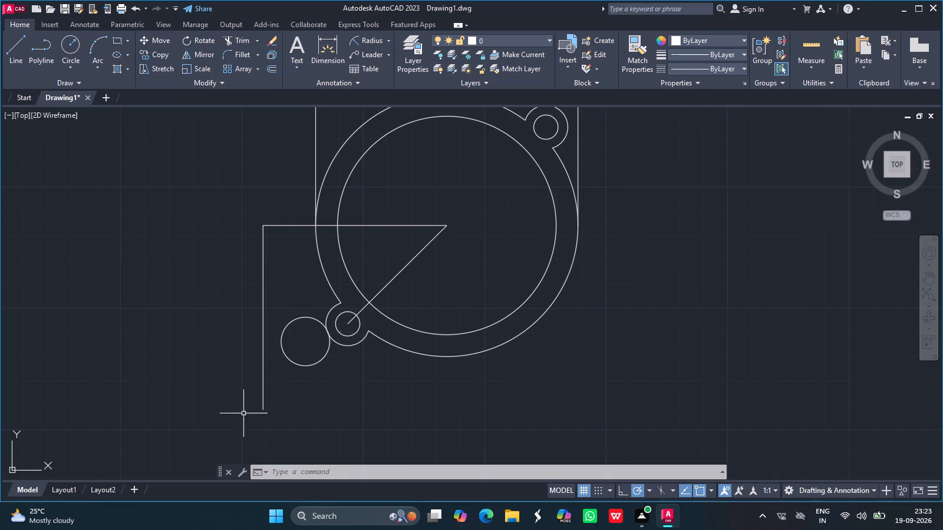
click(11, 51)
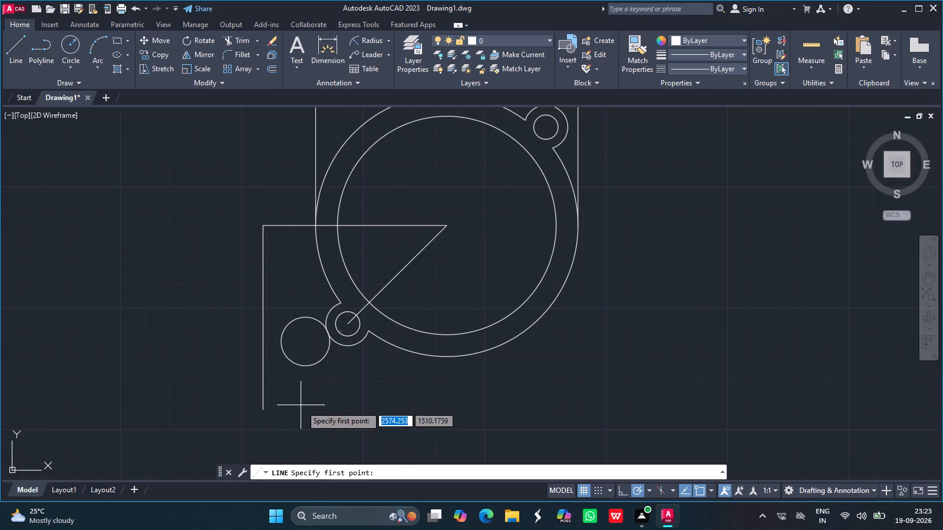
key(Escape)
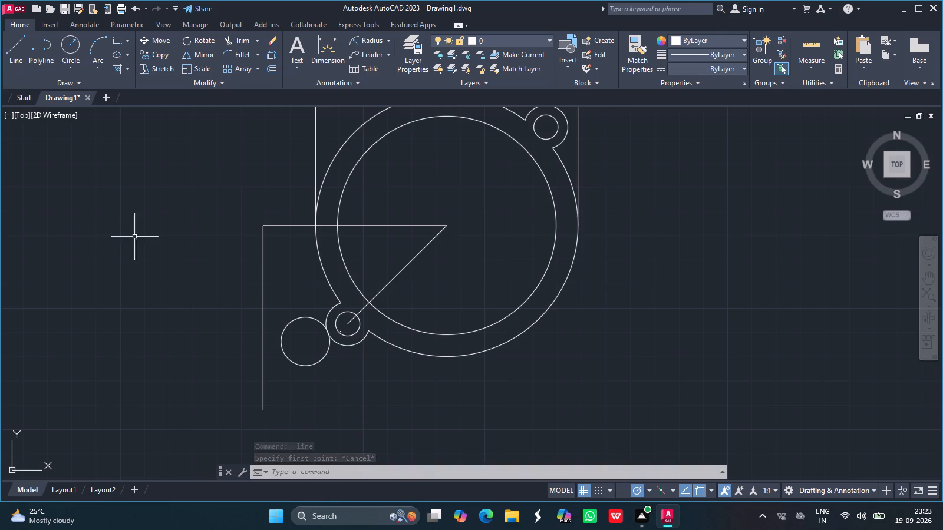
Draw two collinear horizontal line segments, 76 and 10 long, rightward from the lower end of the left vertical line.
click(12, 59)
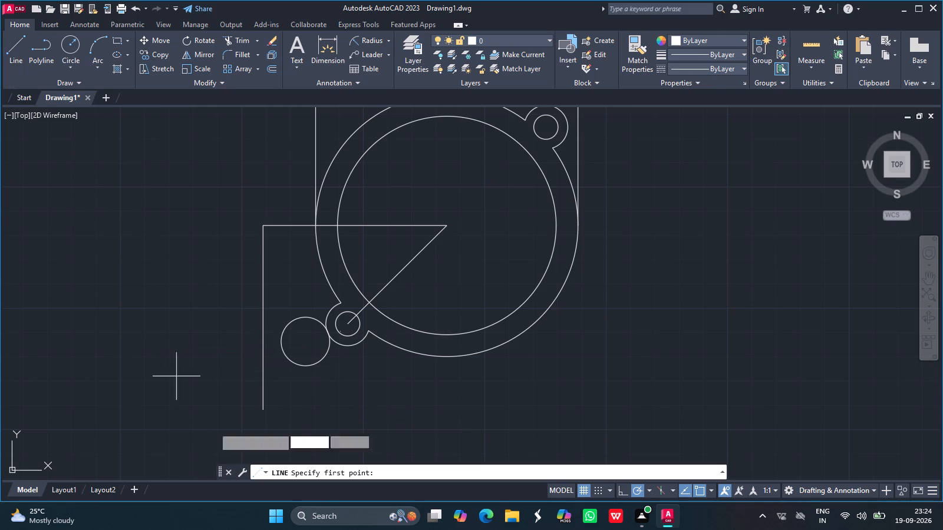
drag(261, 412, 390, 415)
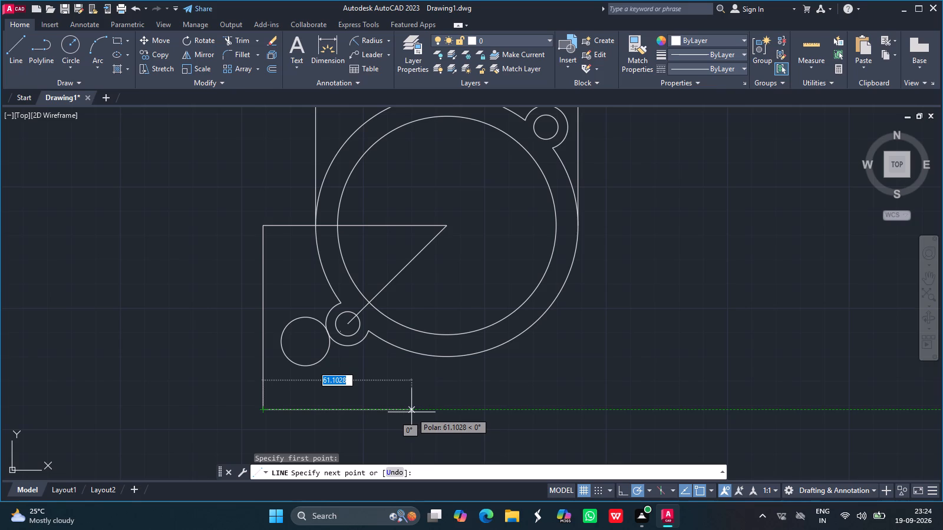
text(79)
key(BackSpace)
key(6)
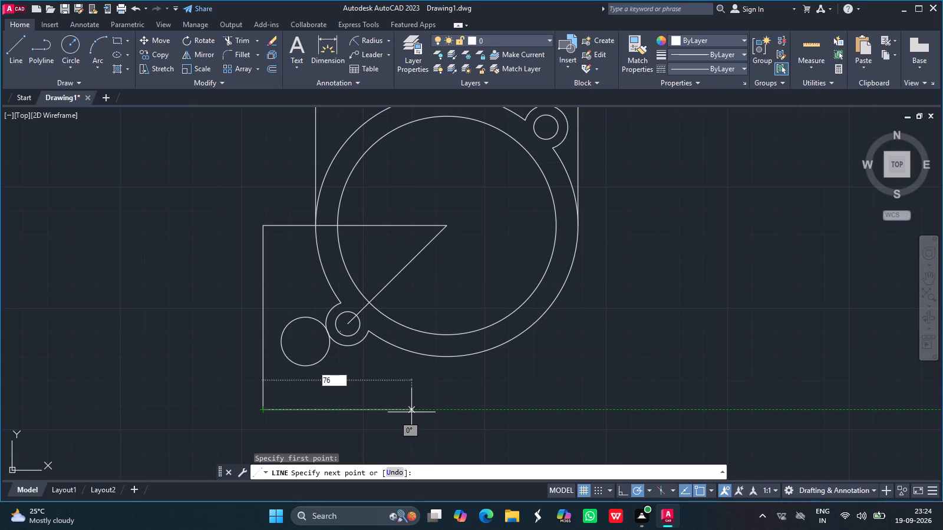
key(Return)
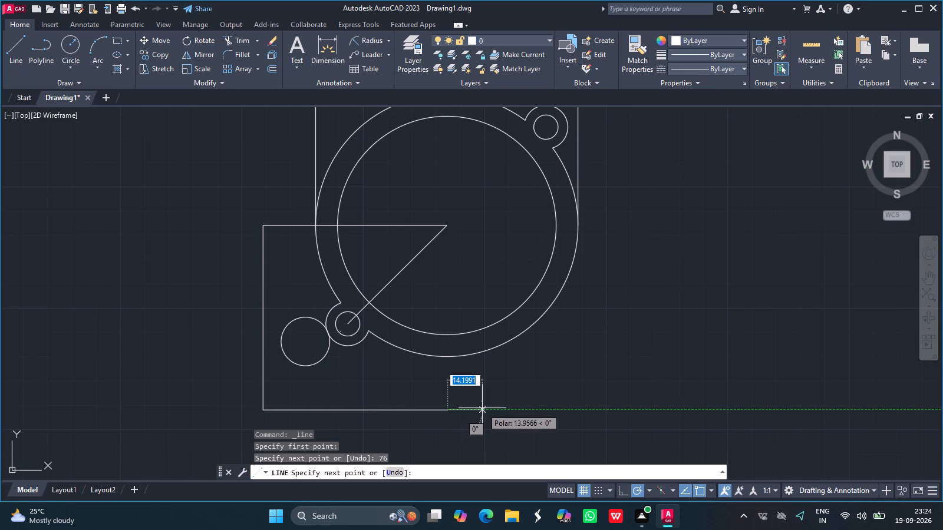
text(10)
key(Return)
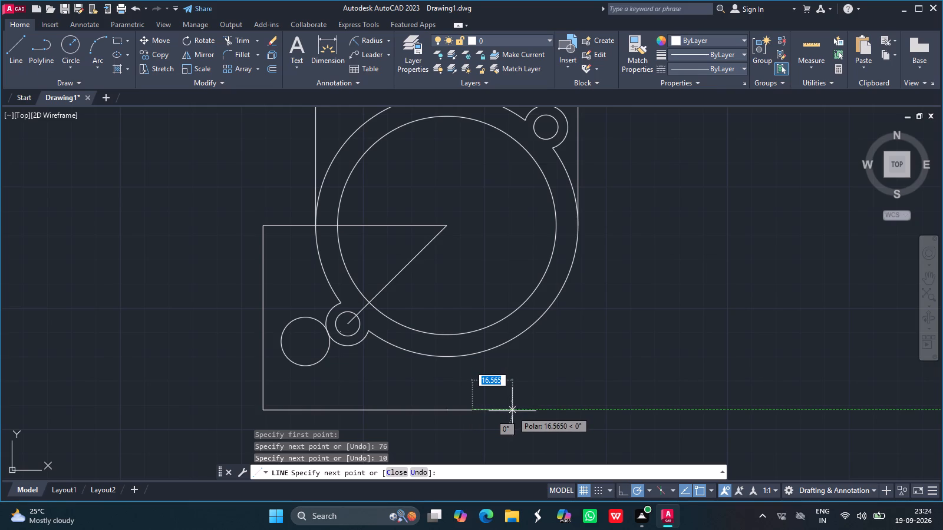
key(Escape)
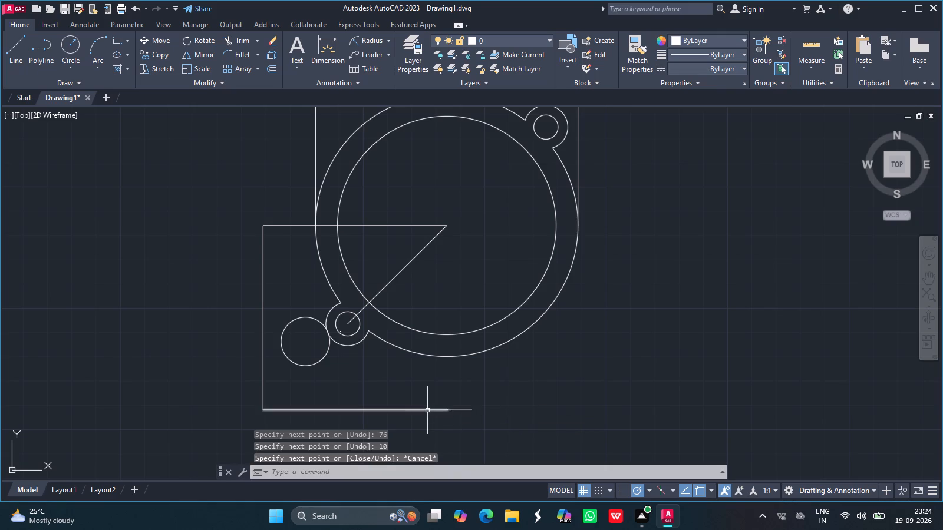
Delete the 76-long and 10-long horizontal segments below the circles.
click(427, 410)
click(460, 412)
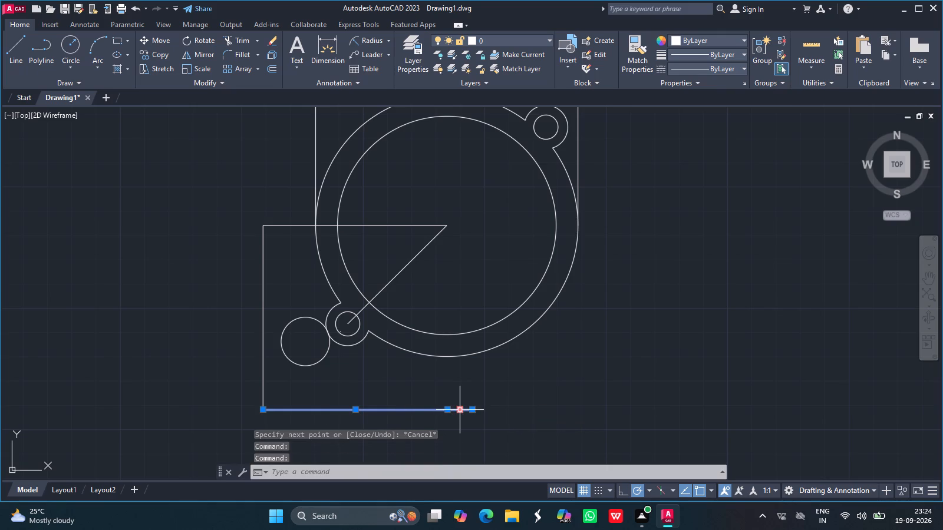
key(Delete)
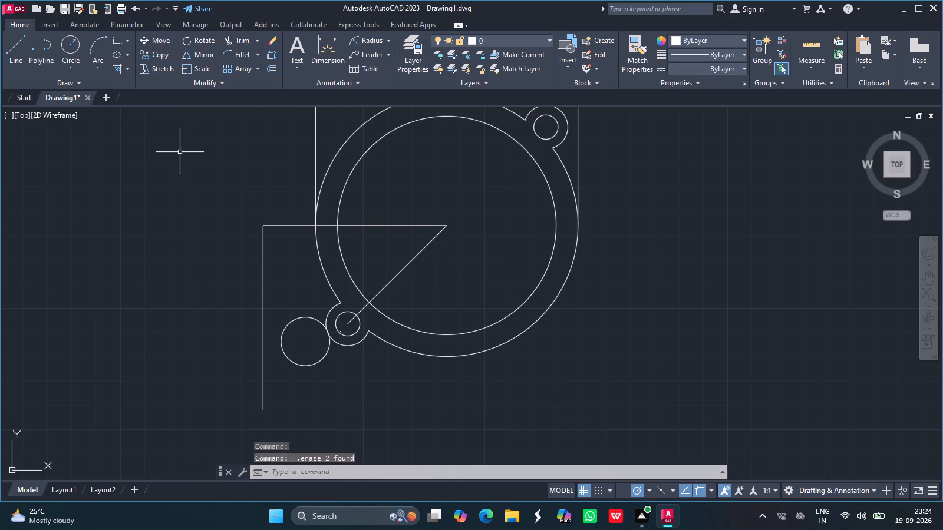
Draw a horizontal line 178 long rightward from the lower end of the left vertical line.
click(14, 45)
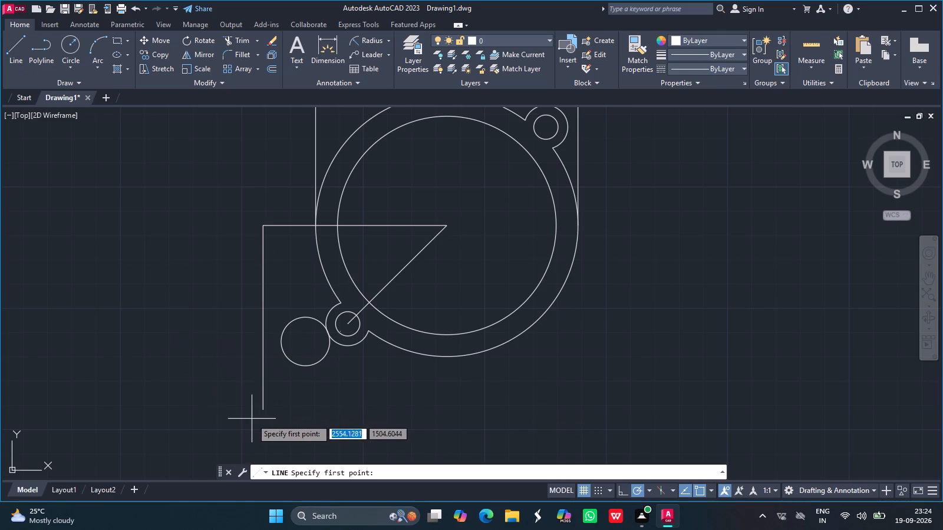
click(262, 410)
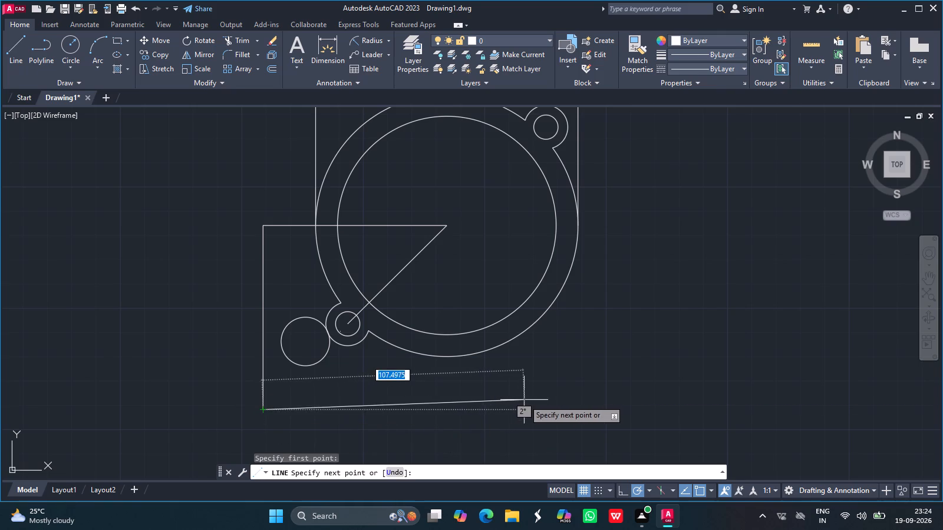
key(1)
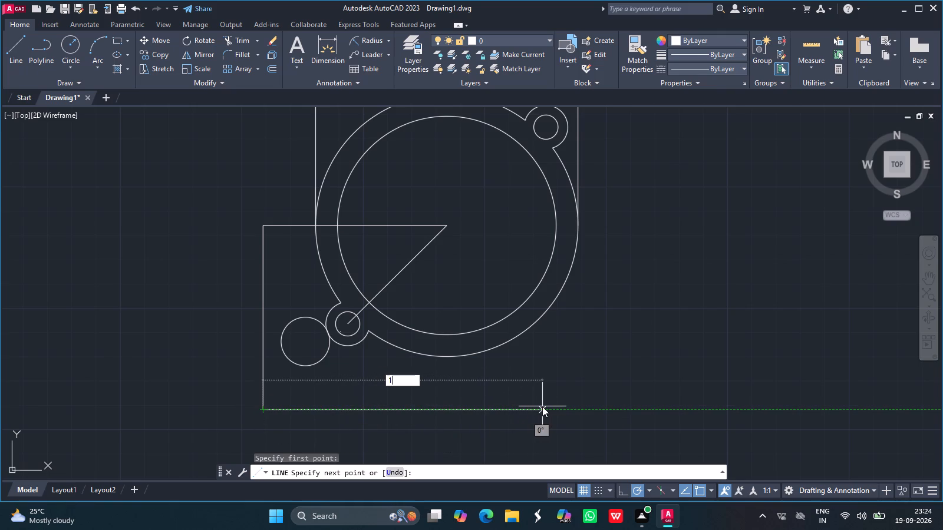
text(78)
key(Return)
key(Return)
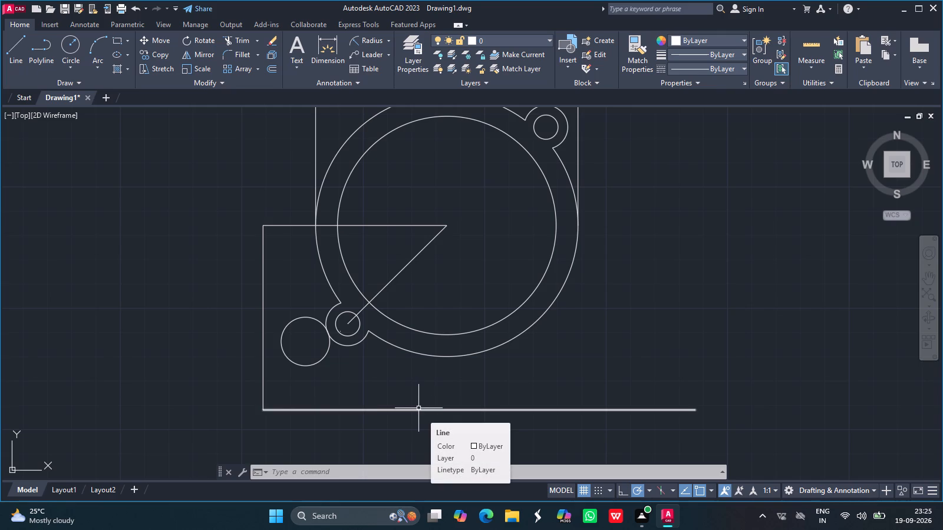
click(418, 408)
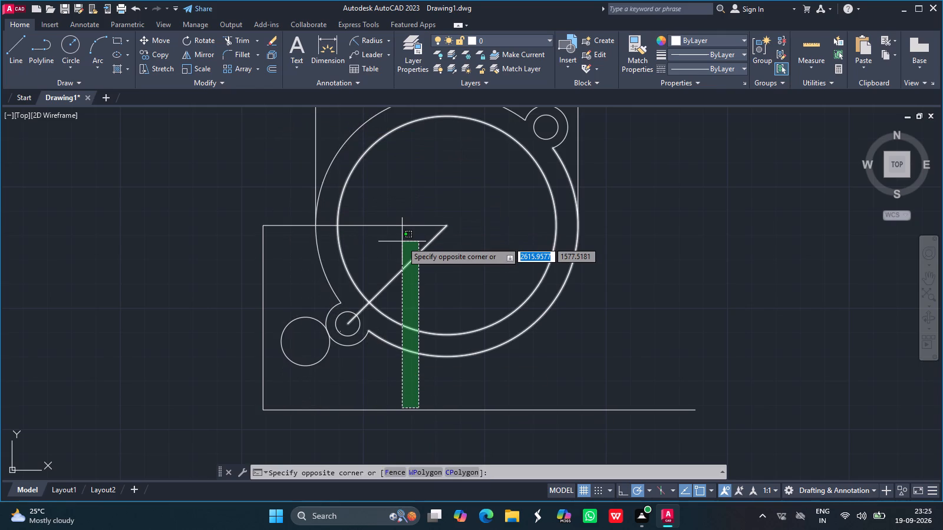
key(Escape)
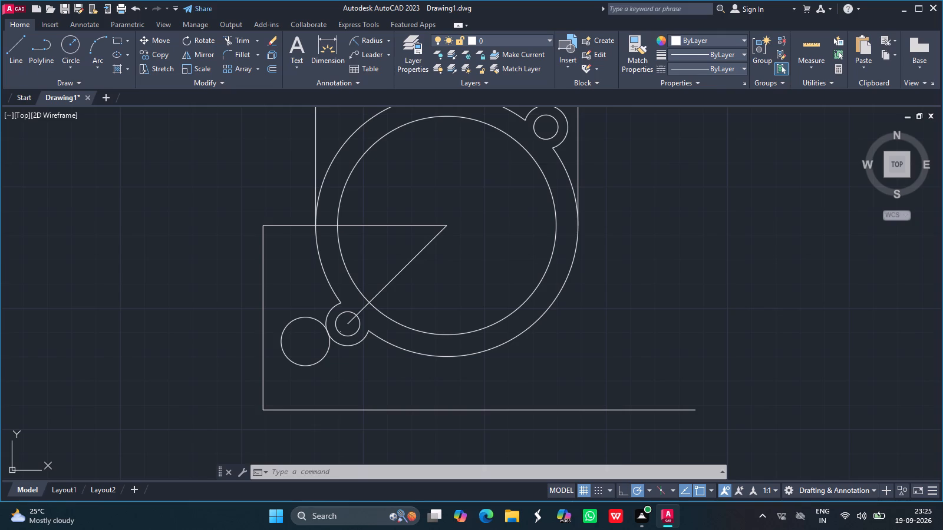
Offset the 178-long bottom line upward by 16.
click(274, 65)
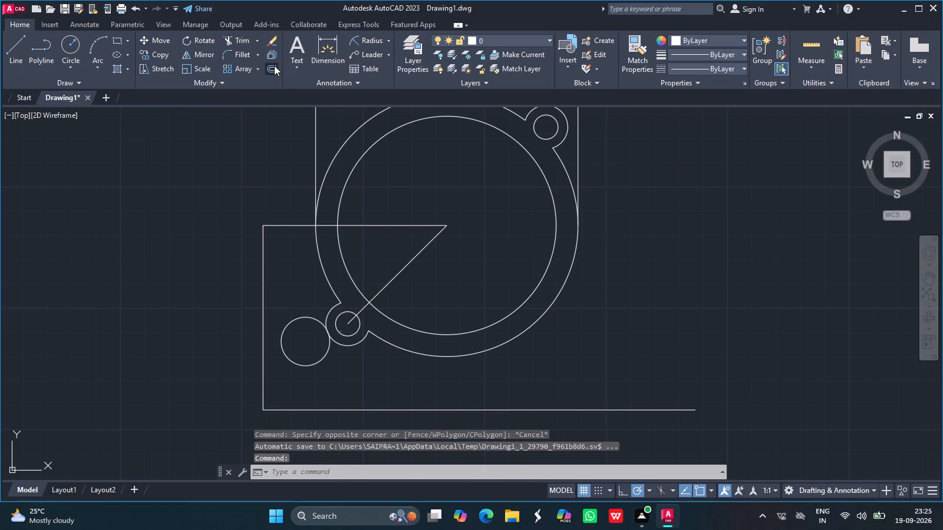
text(16)
key(Return)
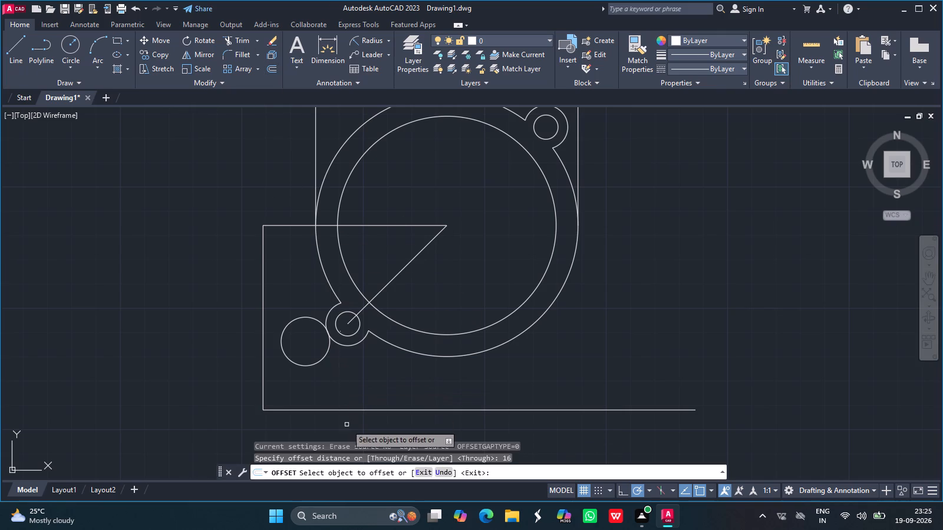
drag(345, 408, 345, 384)
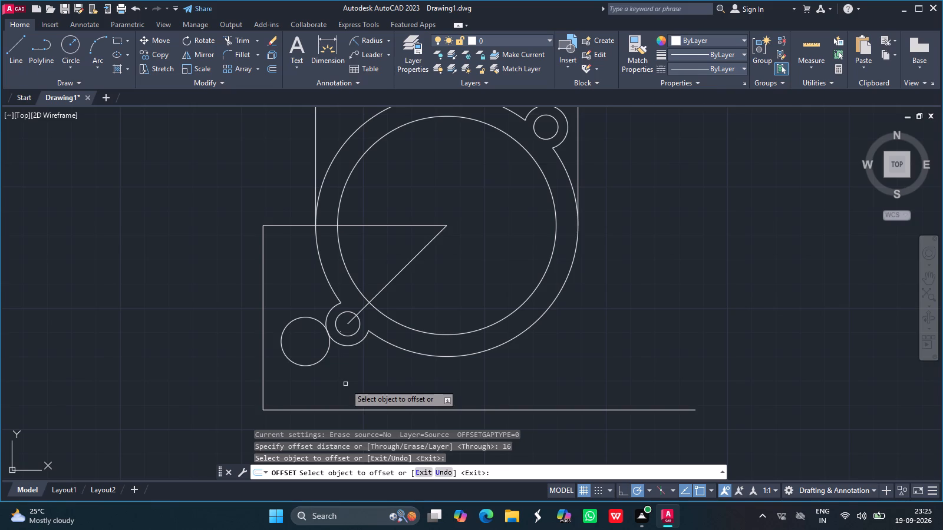
click(345, 384)
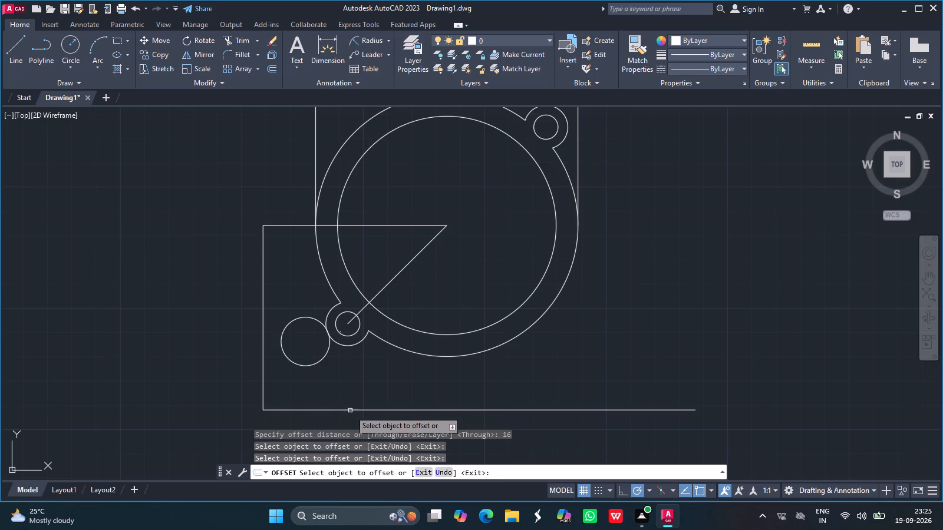
drag(351, 410, 351, 395)
click(351, 395)
key(Return)
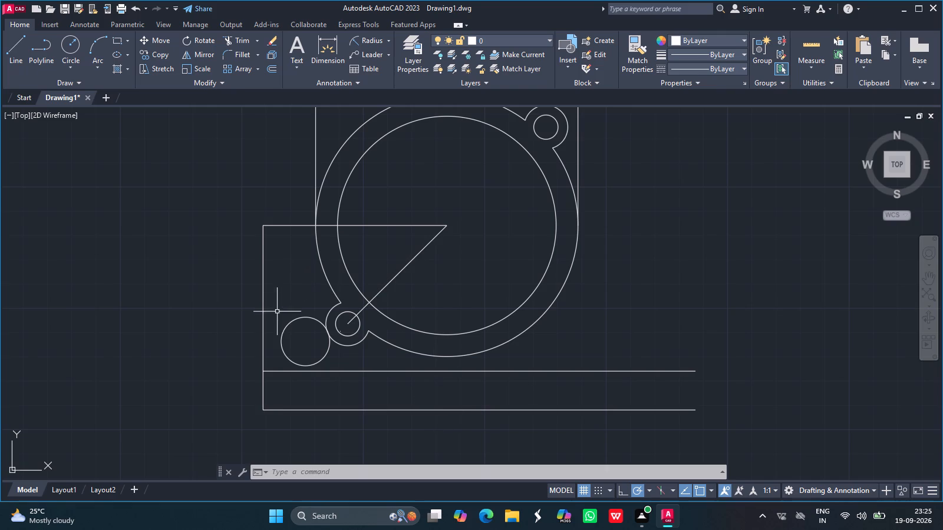
Move the radius-10 circle straight down by about 1.7, using its centre as the base point.
click(294, 319)
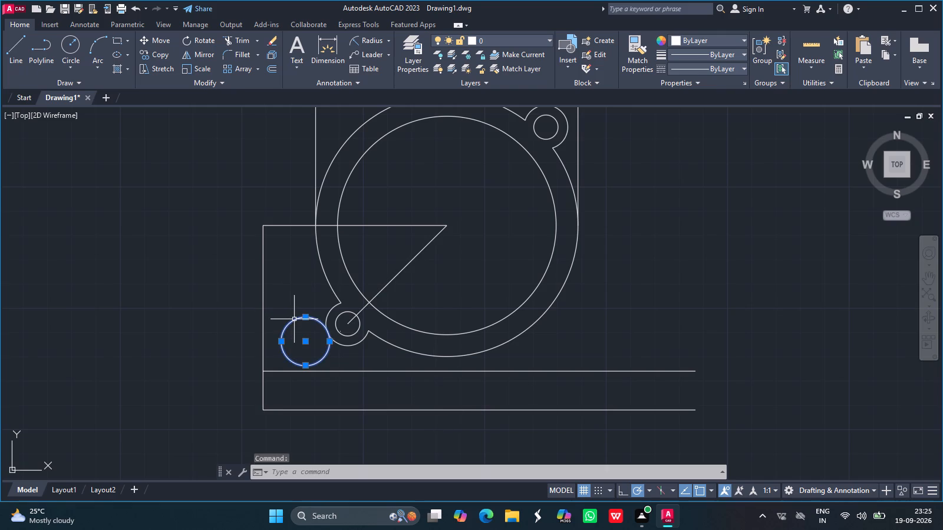
key(comma)
key(BackSpace)
text(move)
key(Return)
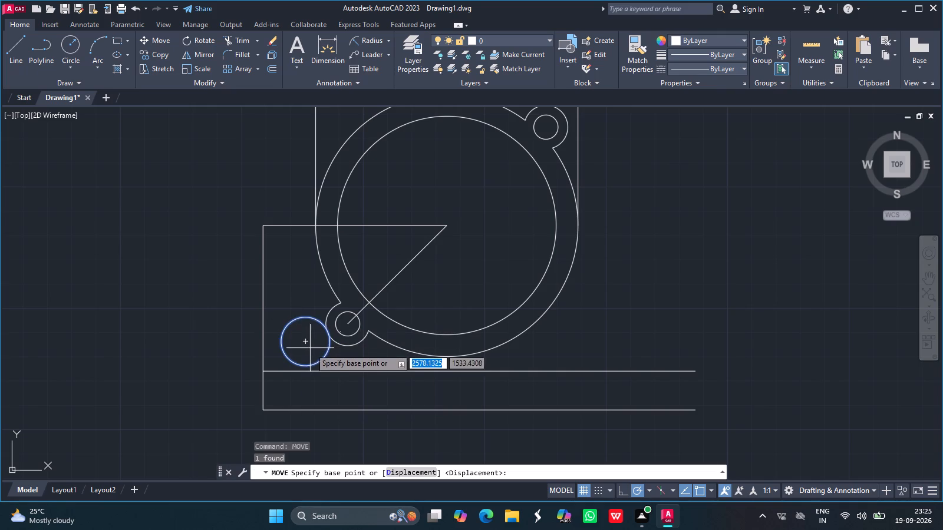
click(308, 343)
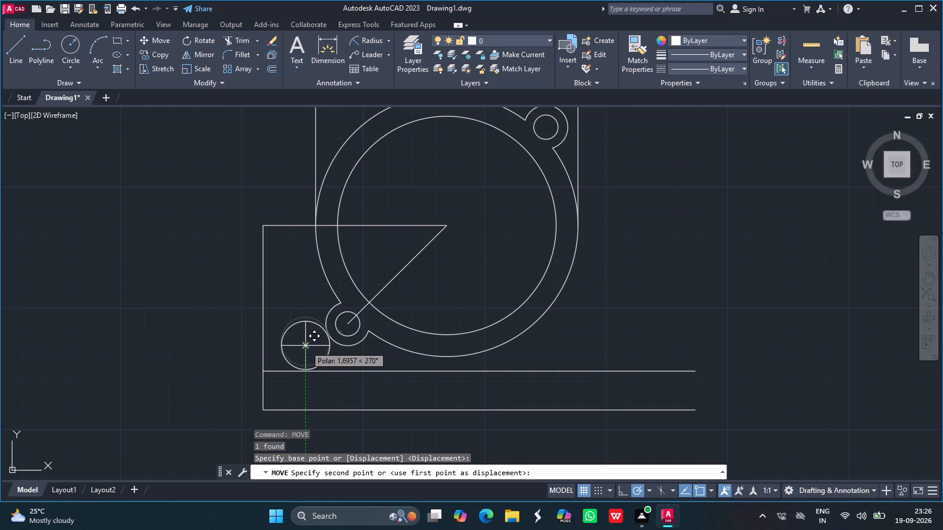
click(305, 346)
Move the radius-10 circle slightly right and down by its right quadrant, so it meets the offset line and the lower-left lug's arc.
ctrl+scroll(329, 357, up, 2)
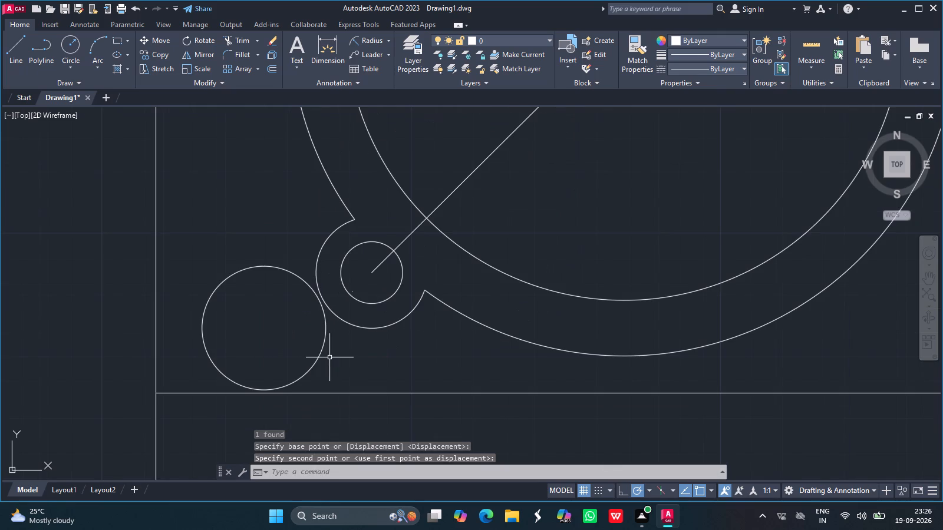
click(305, 284)
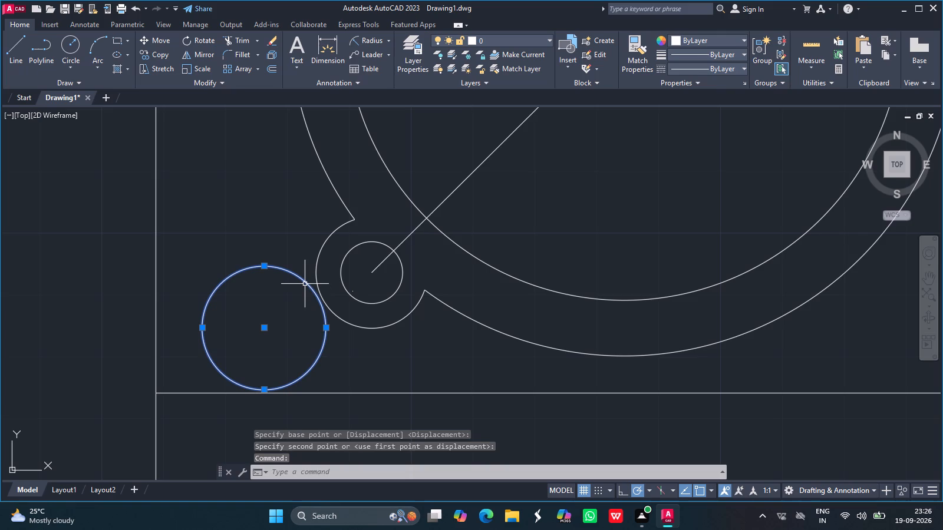
text(move)
key(Return)
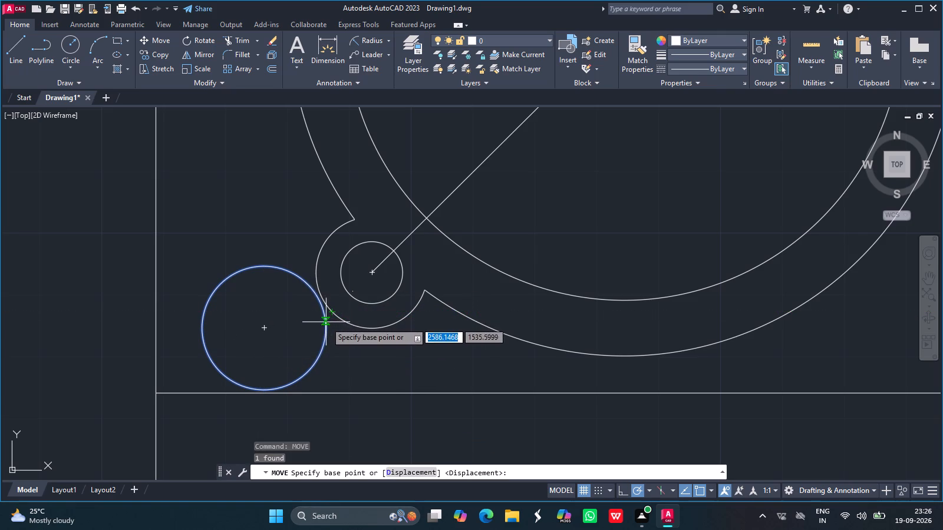
drag(326, 329, 329, 326)
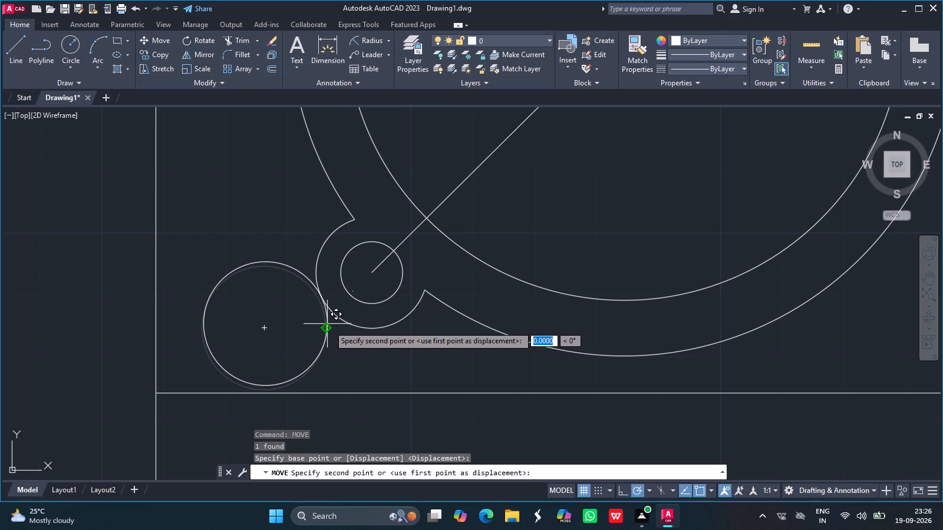
drag(329, 326, 331, 331)
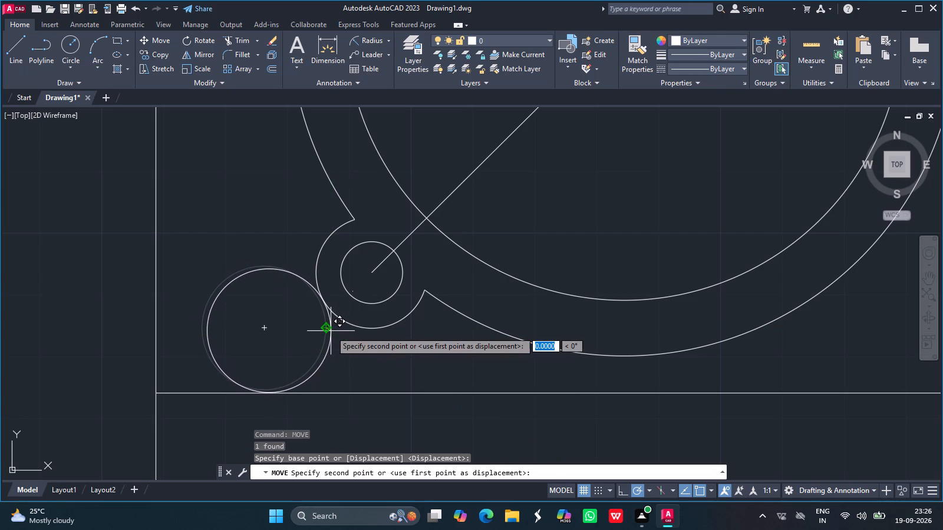
drag(331, 331, 332, 331)
click(332, 331)
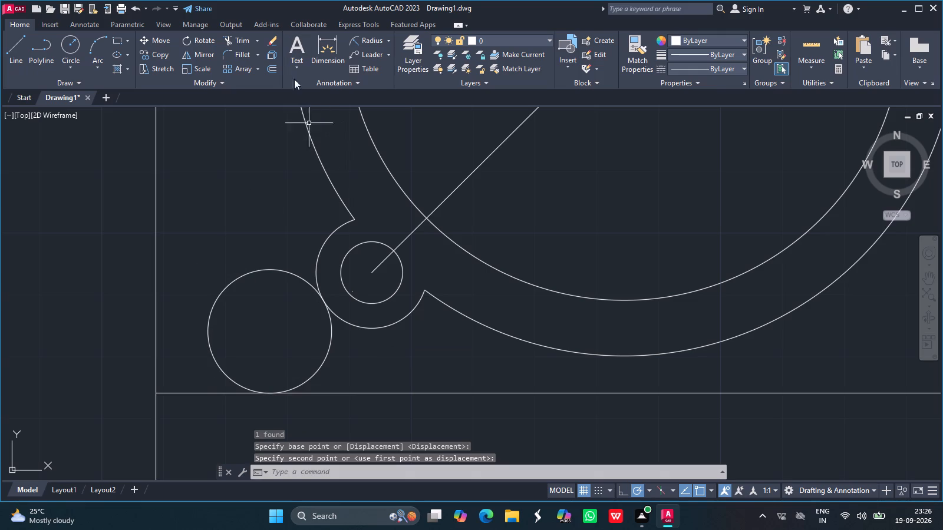
Draw a chord across the radius-10 circle from its contact with the offset line to its contact with the lower-left lug's arc.
click(230, 43)
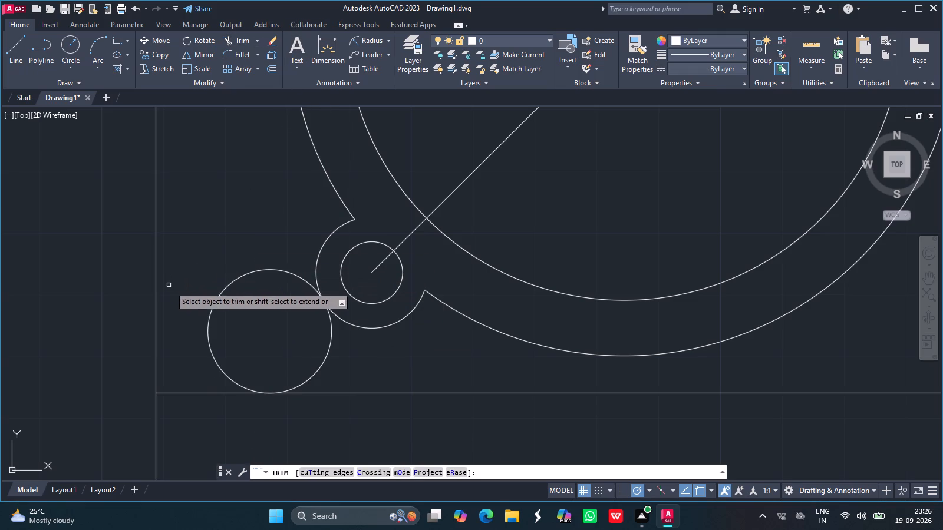
key(Escape)
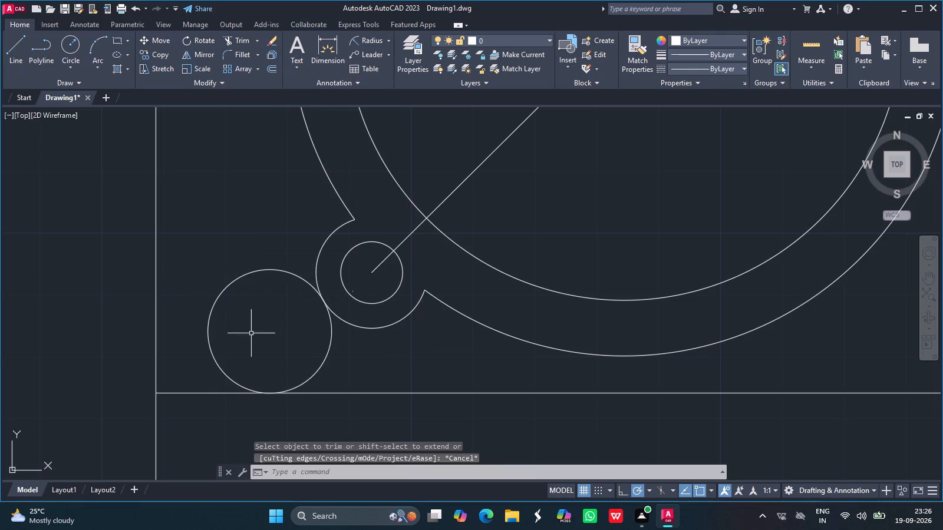
click(19, 51)
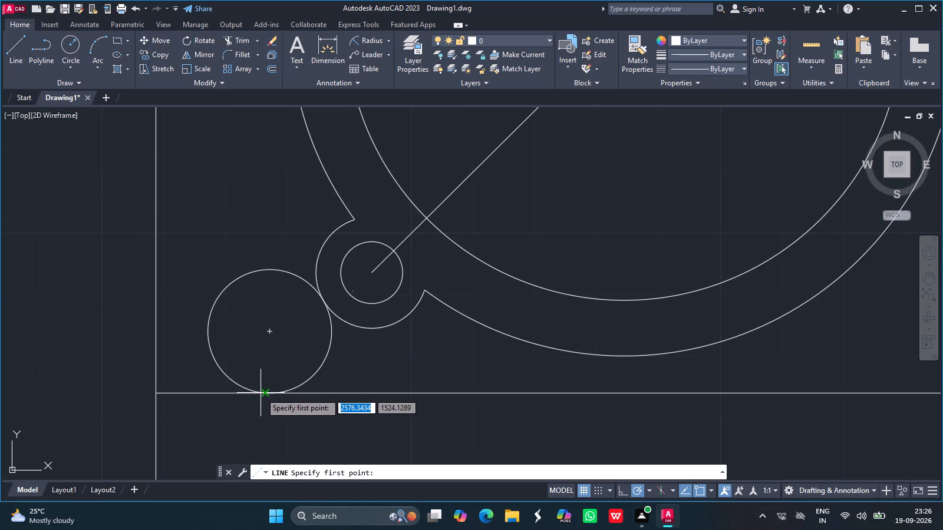
drag(261, 393, 313, 303)
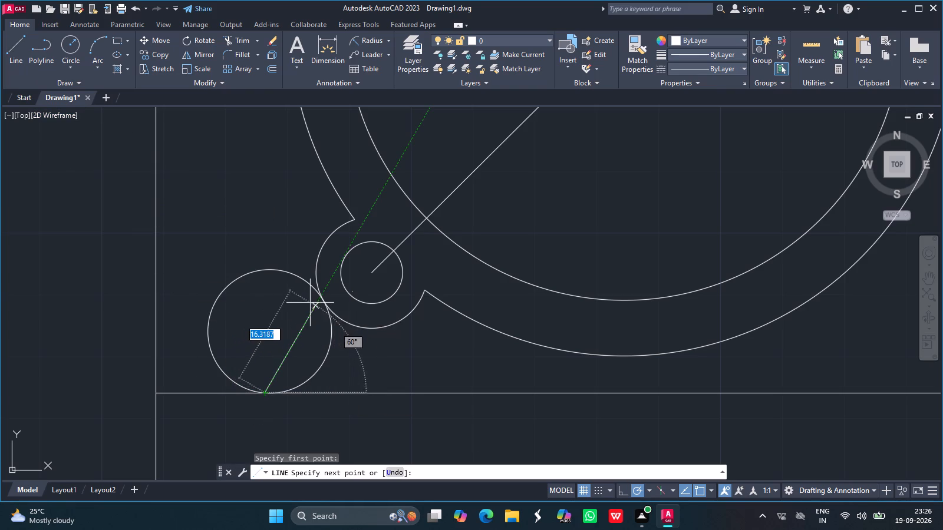
drag(313, 303, 318, 297)
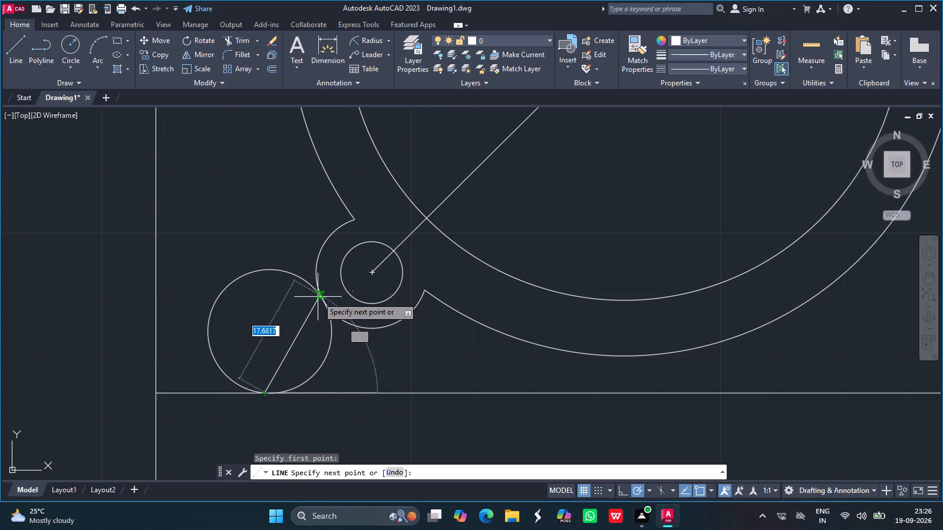
drag(318, 297, 320, 301)
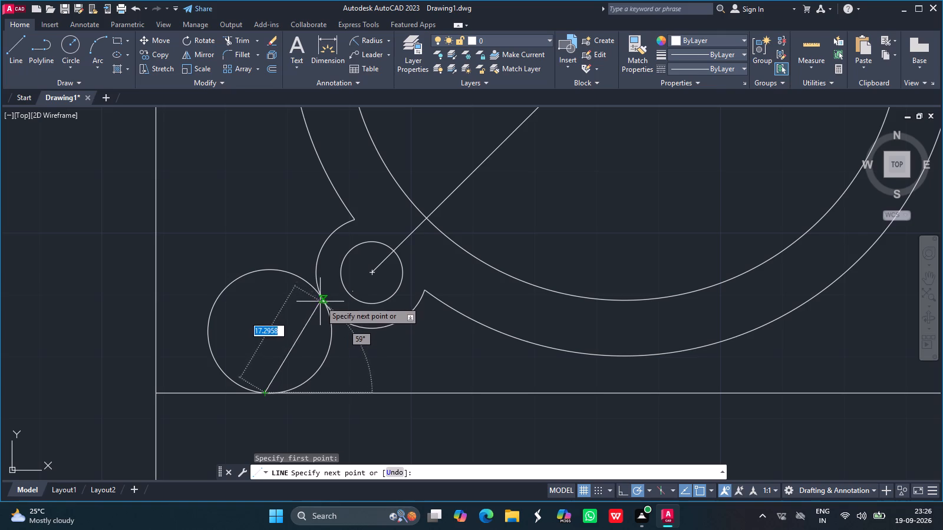
drag(320, 301, 320, 297)
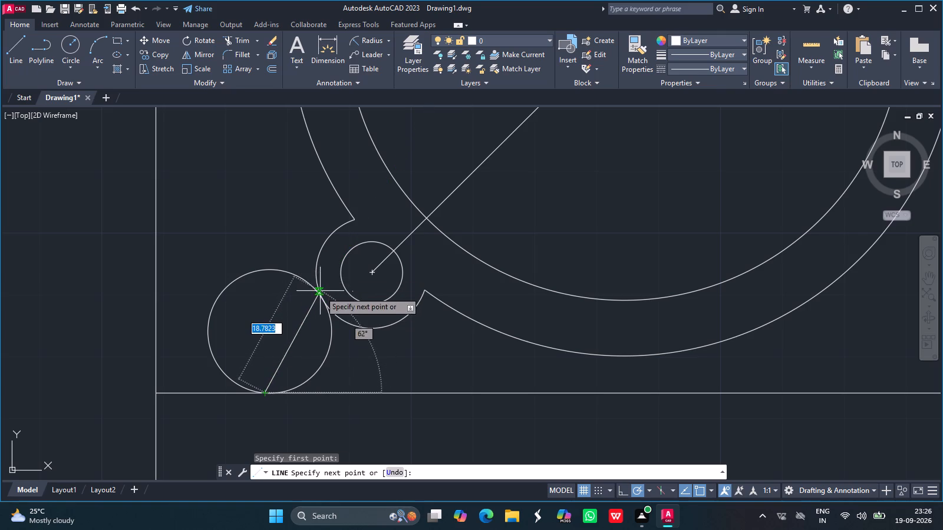
click(324, 301)
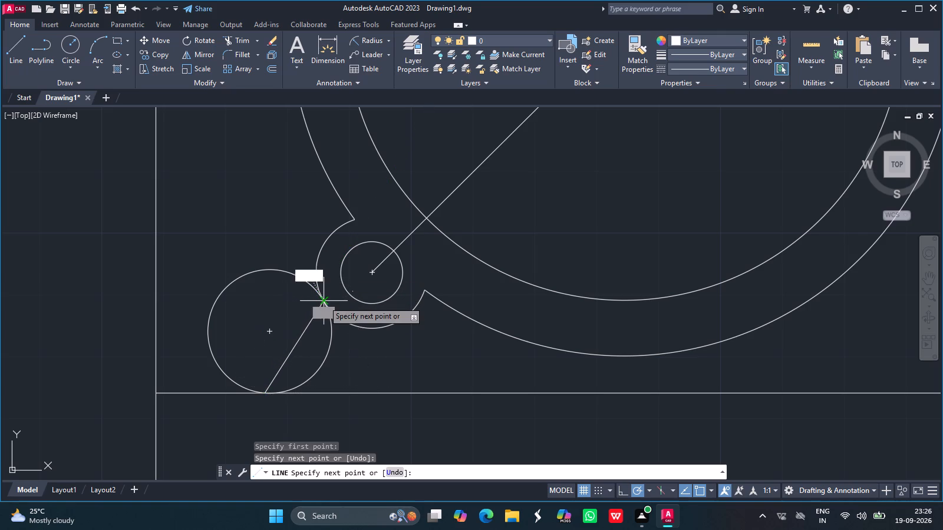
key(Return)
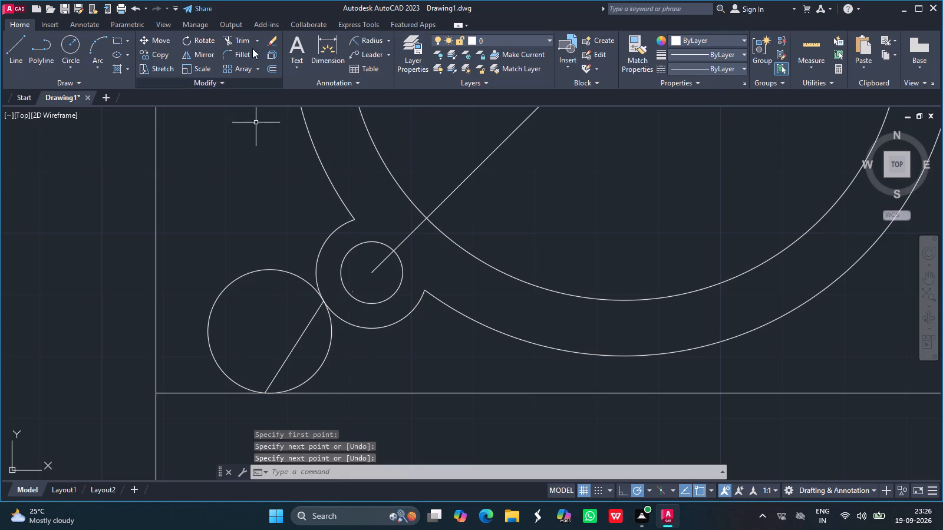
Trim the radius-10 circle's outer-left portion and remove the chord, keeping only the blend arc between the lug and the offset line.
click(237, 35)
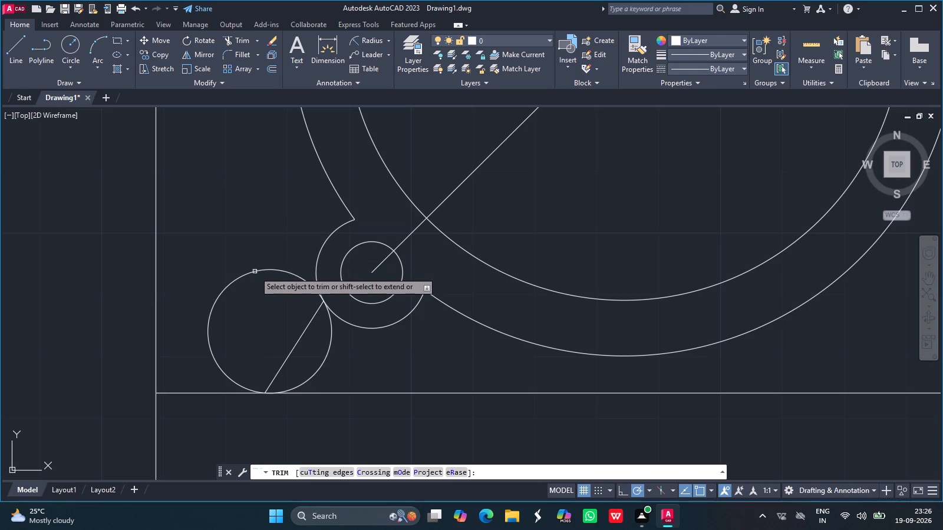
drag(261, 270, 305, 345)
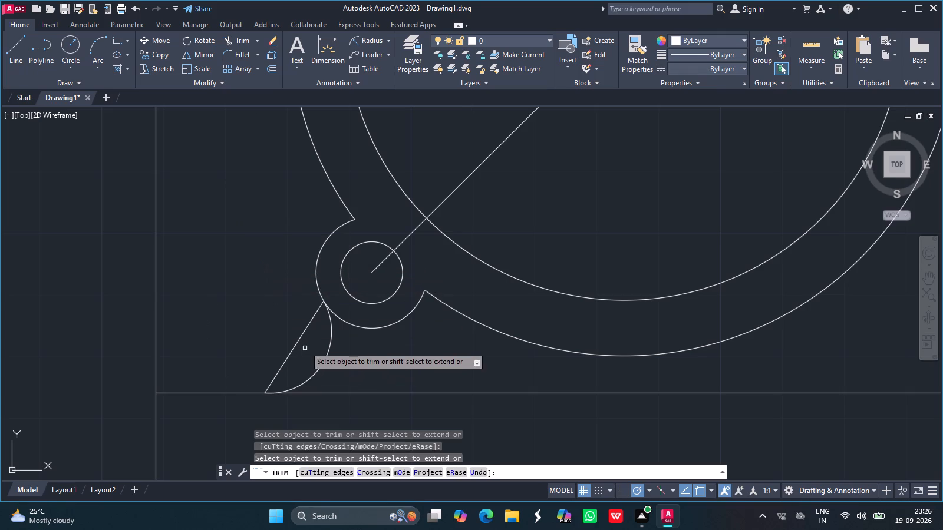
drag(305, 345, 303, 330)
click(303, 330)
key(Return)
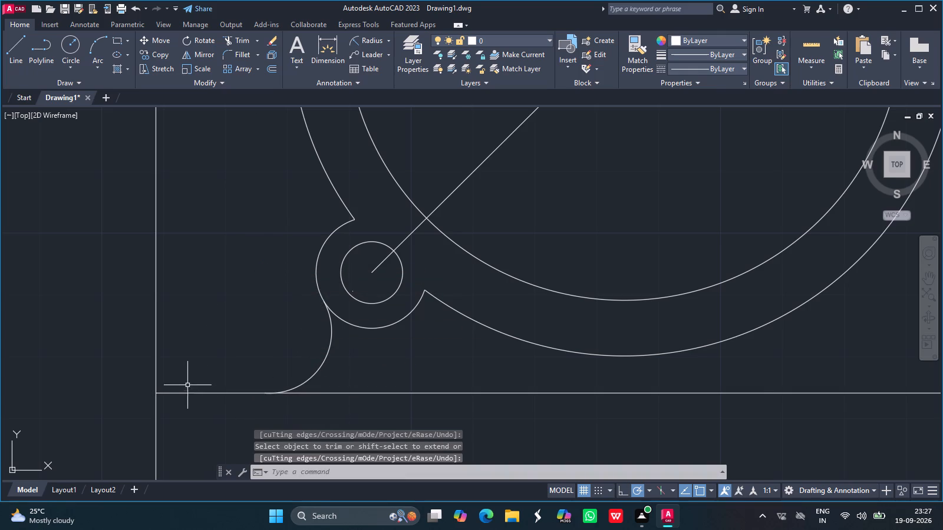
Draw a line 56 long rightward from the offset line's left end, continuing vertically upward about 14 past the outer circle.
ctrl+scroll(241, 372, down, 2)
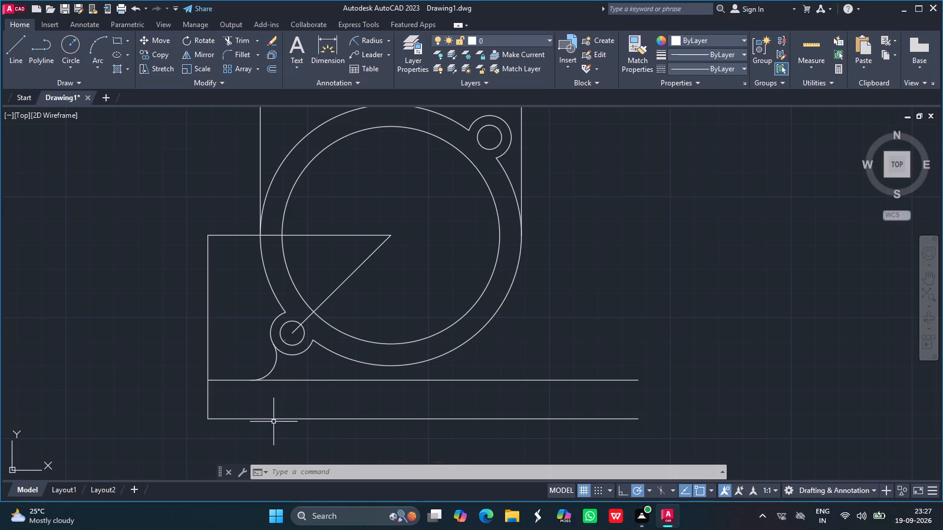
click(24, 58)
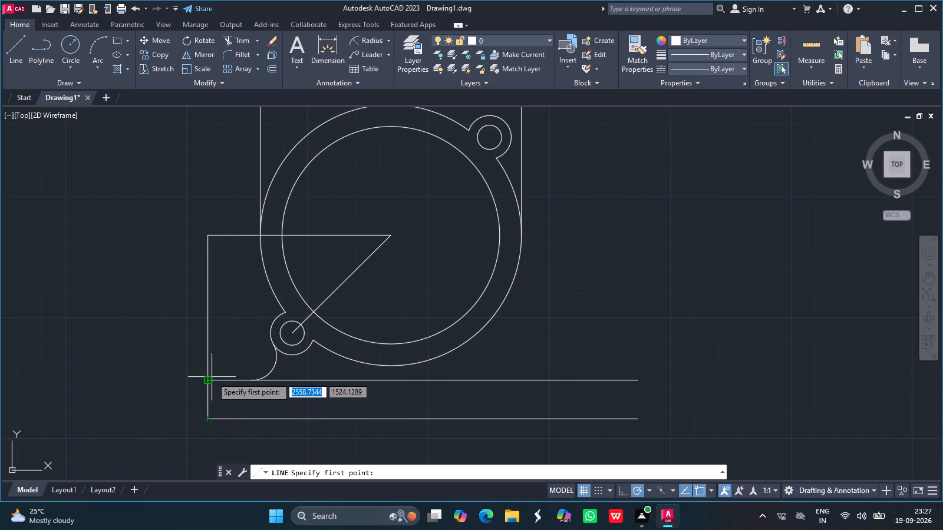
drag(209, 380, 220, 380)
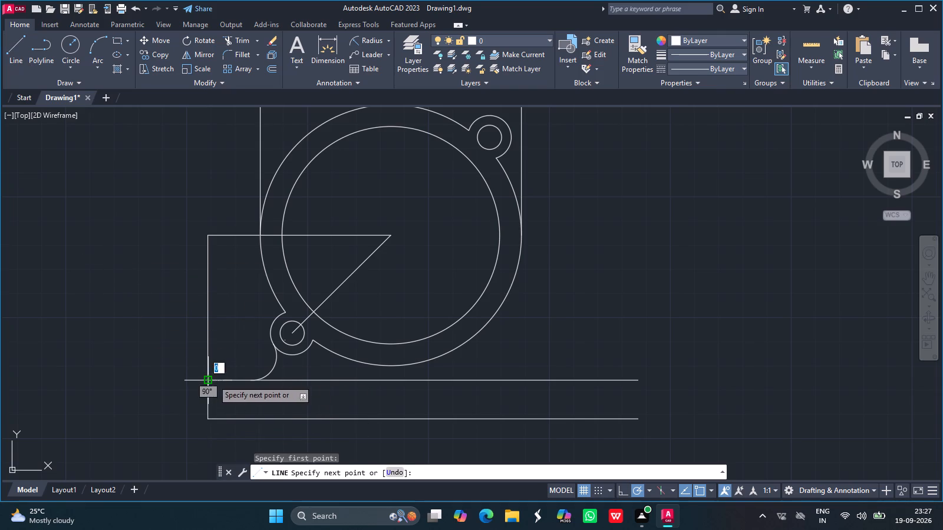
drag(220, 380, 457, 397)
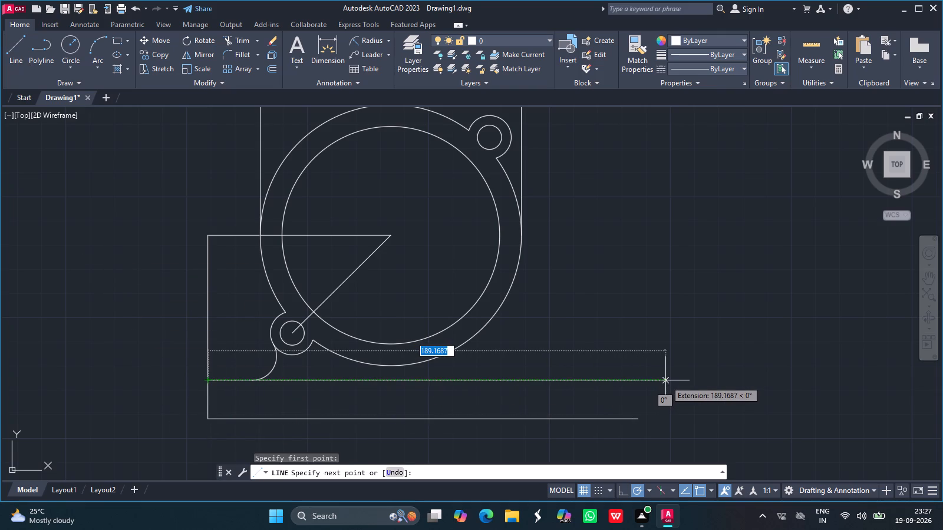
text(56)
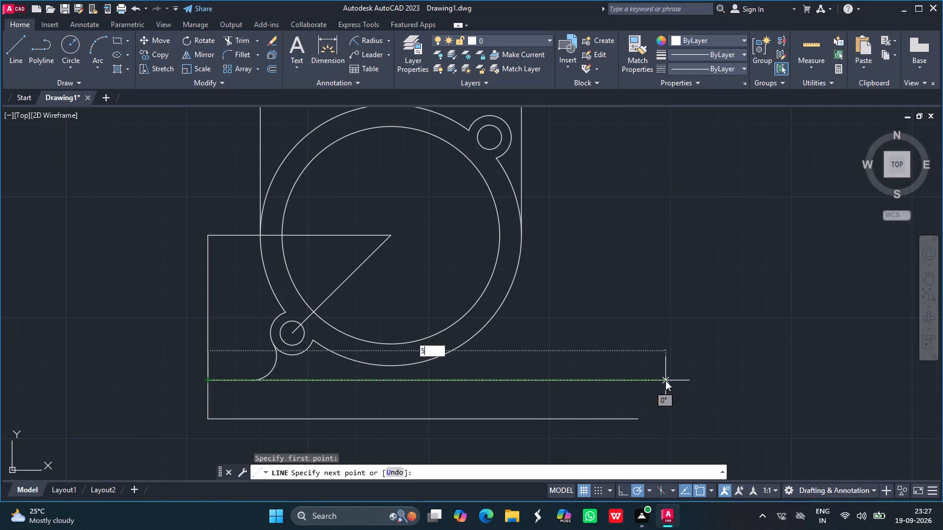
key(Return)
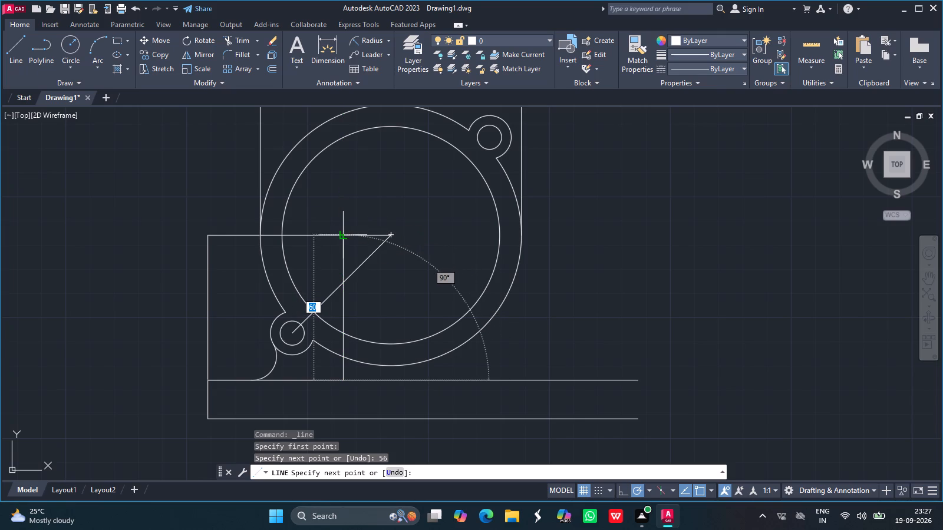
click(345, 347)
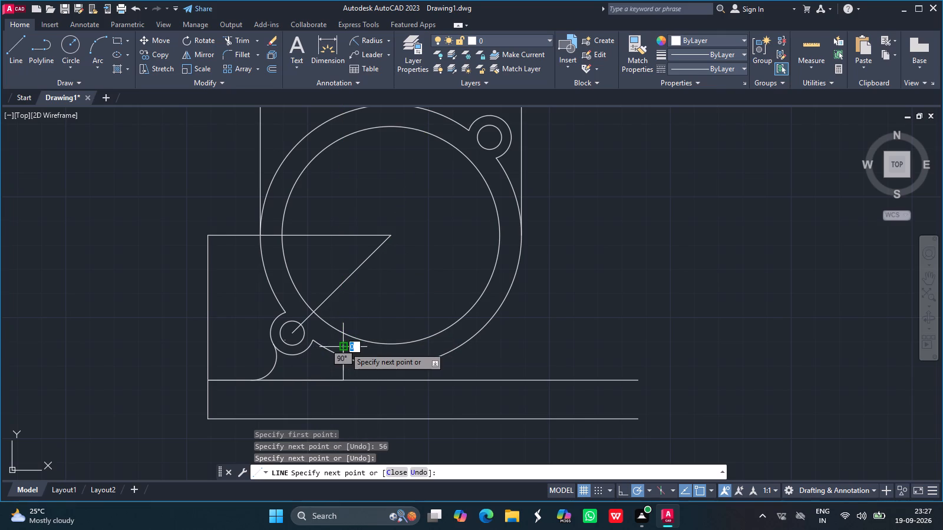
key(Return)
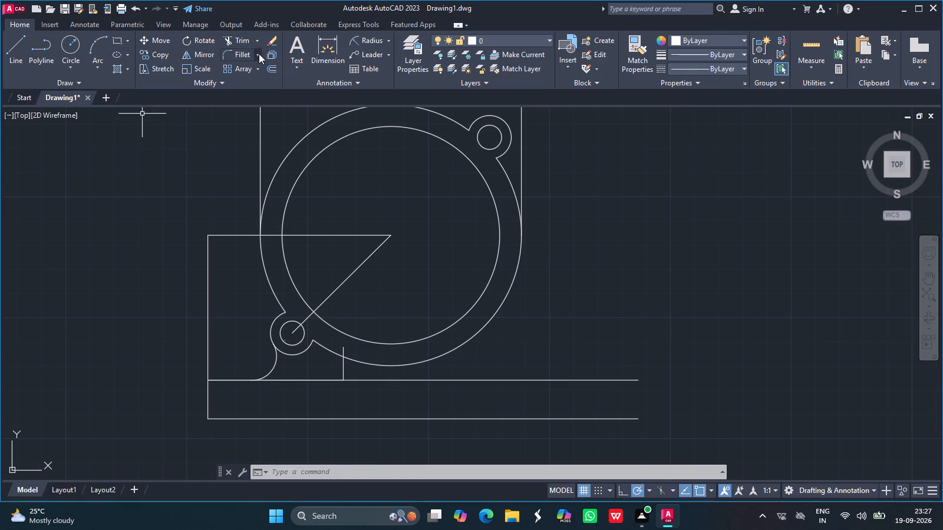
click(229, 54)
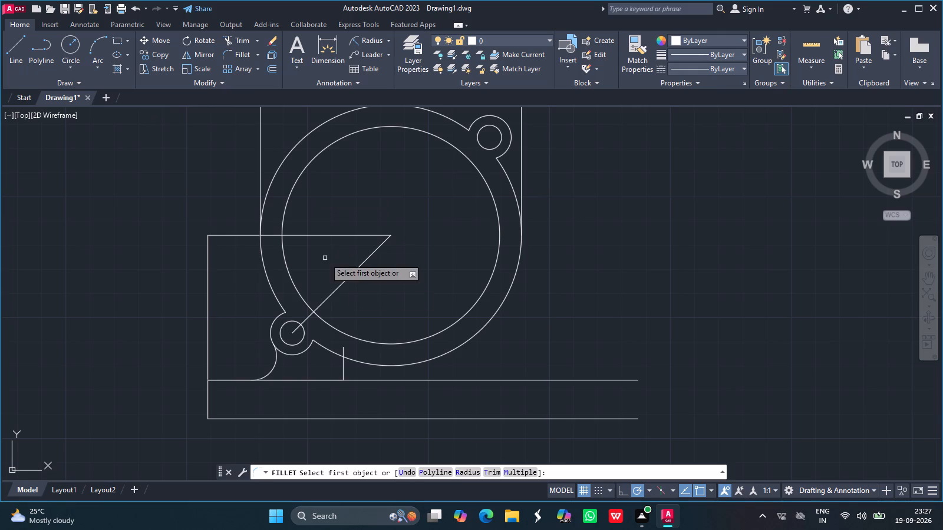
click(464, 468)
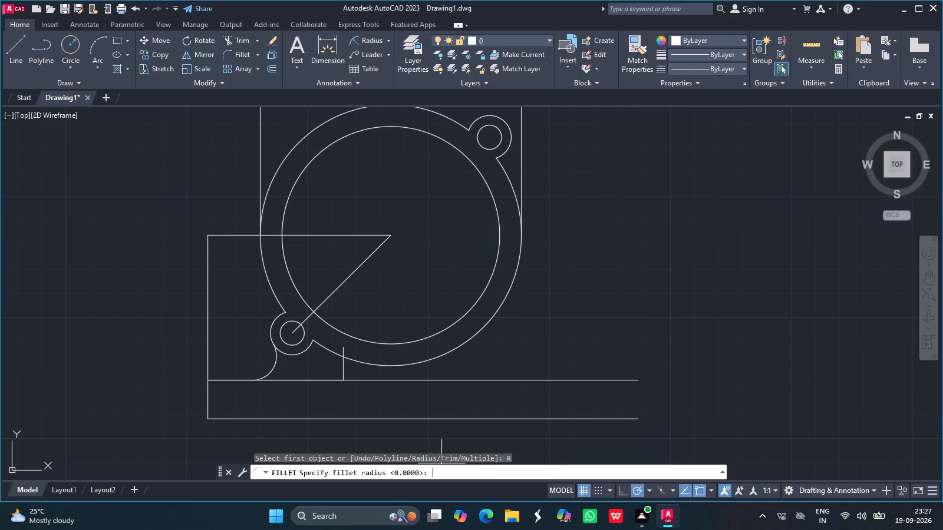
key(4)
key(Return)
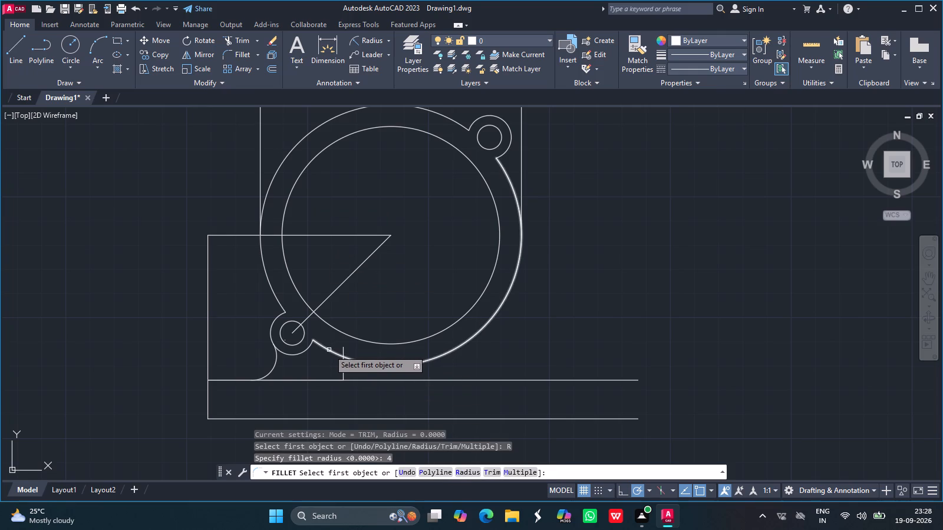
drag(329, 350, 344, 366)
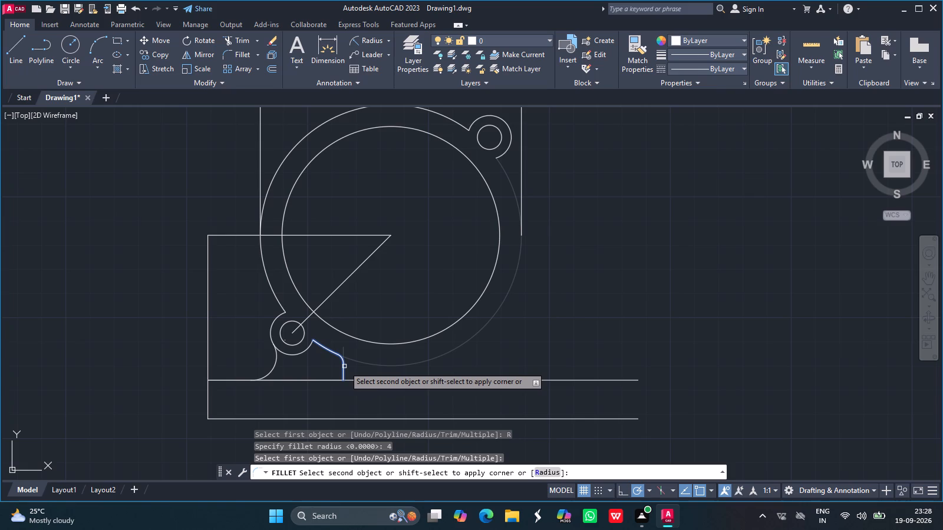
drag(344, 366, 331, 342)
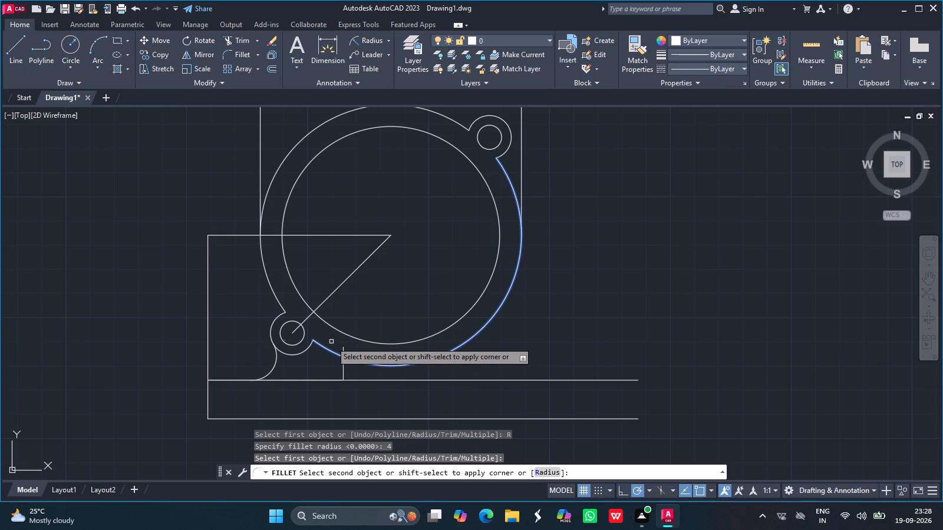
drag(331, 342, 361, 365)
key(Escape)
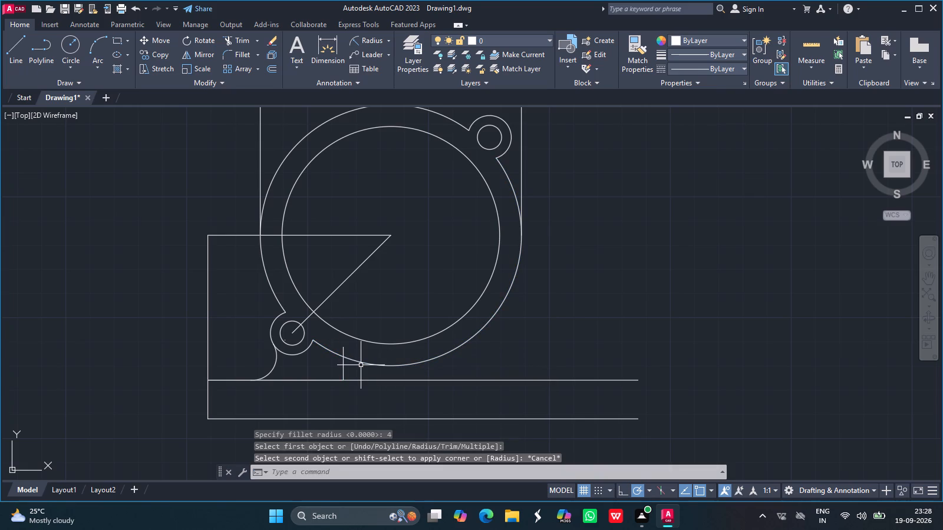
Fillet the outer circle's lower arc and the short vertical line with radius 4 in No trim mode.
click(241, 57)
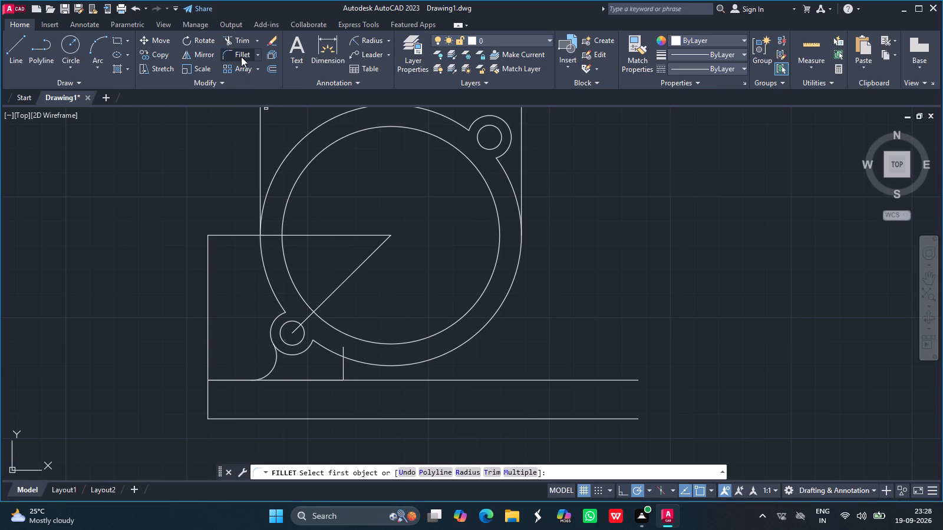
click(487, 471)
click(433, 473)
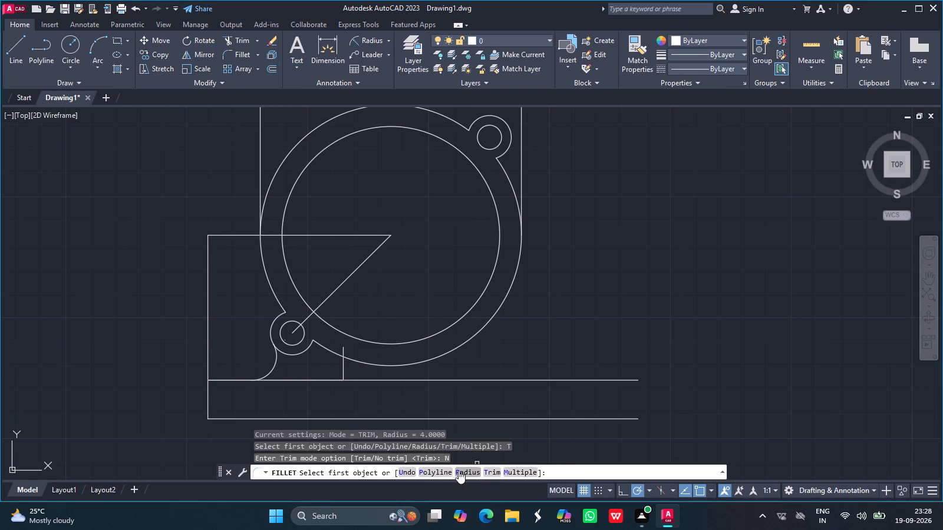
click(466, 471)
key(4)
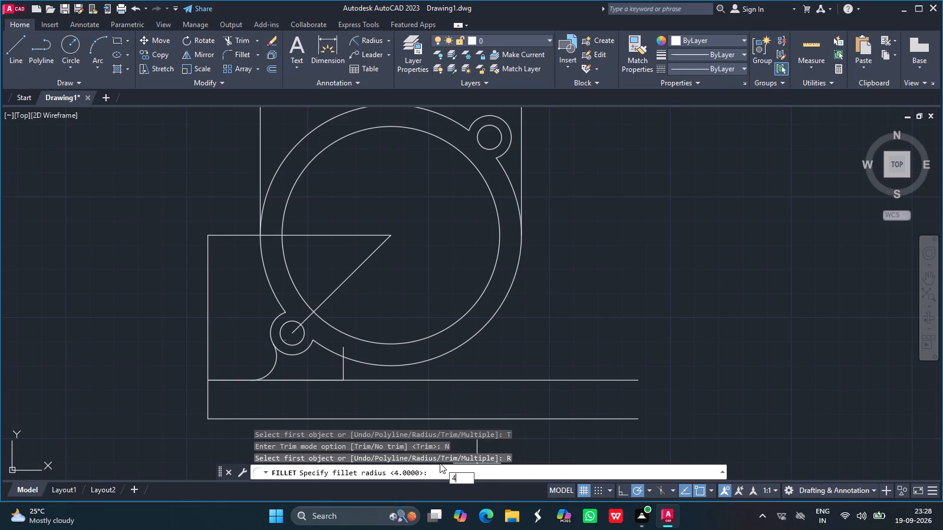
key(Return)
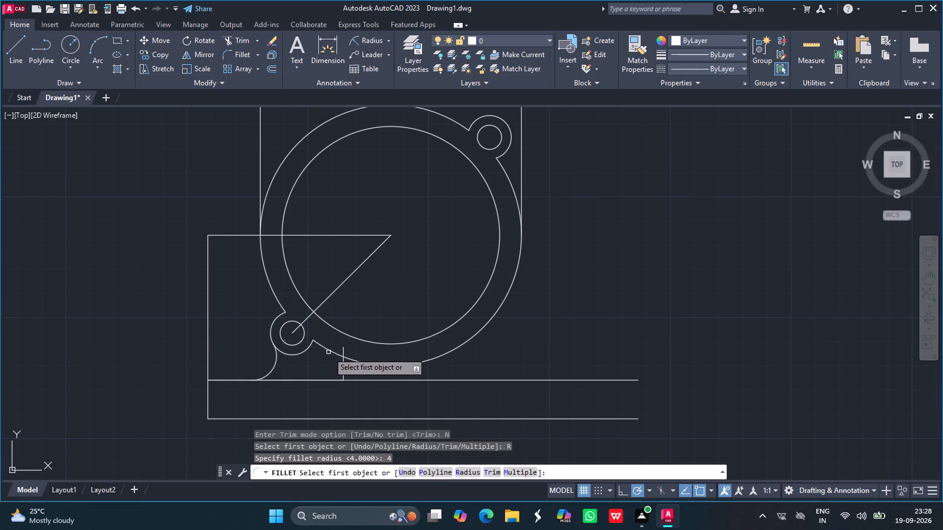
drag(330, 352, 341, 363)
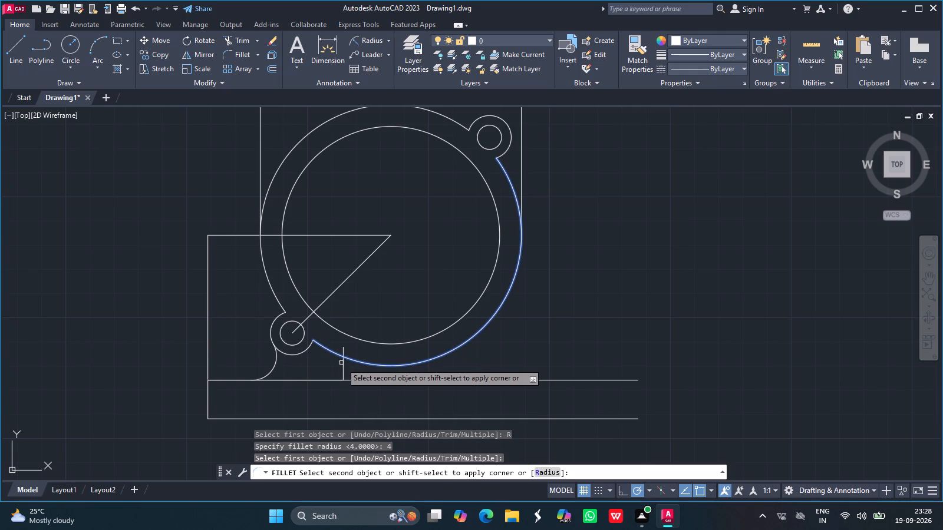
drag(341, 363, 344, 366)
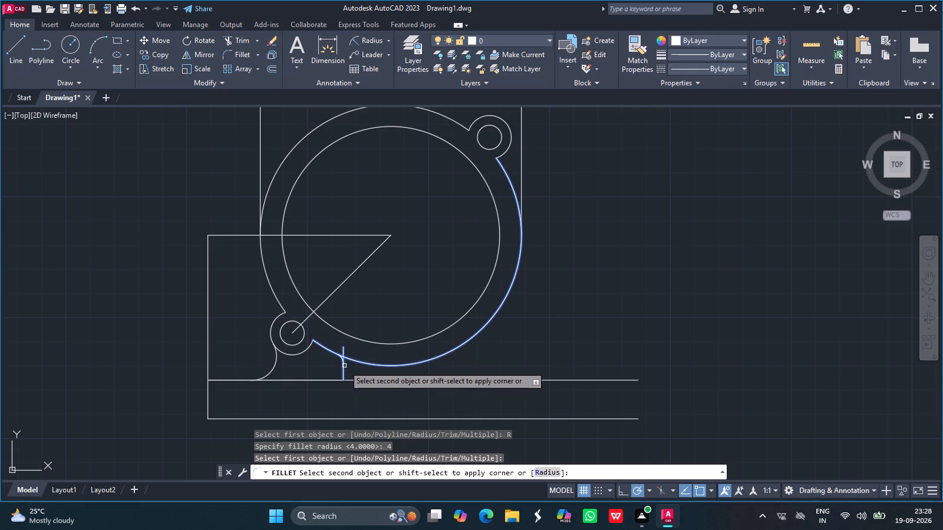
drag(344, 366, 344, 366)
click(344, 366)
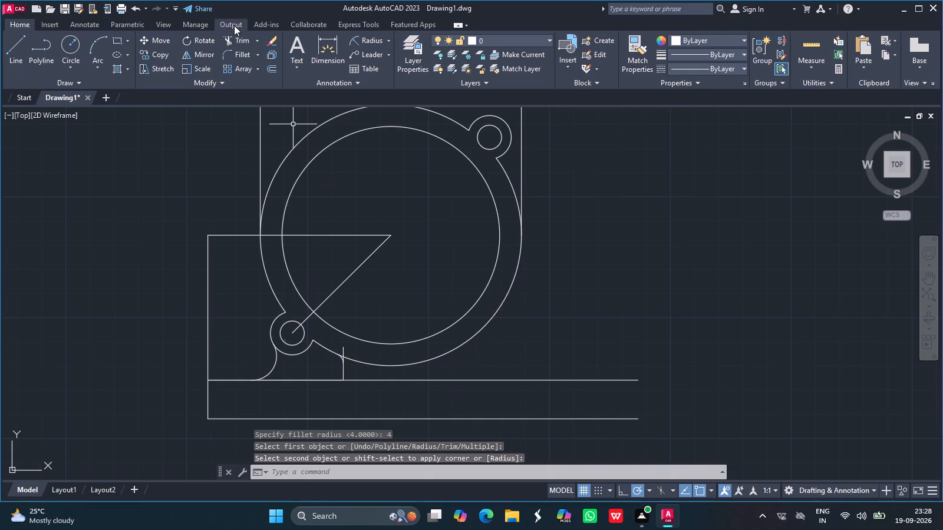
Trim the short vertical line's excess above its radius-4 fillet with the outer circle.
click(238, 35)
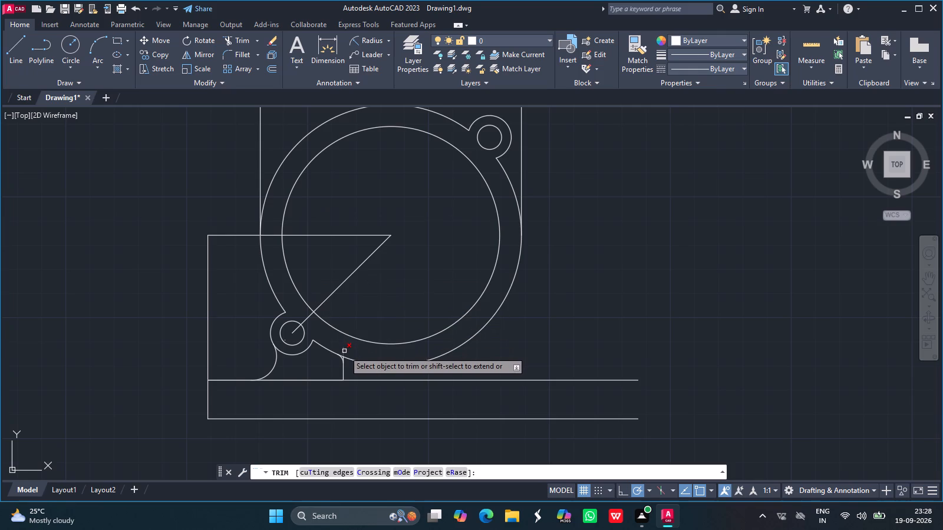
drag(344, 351, 344, 362)
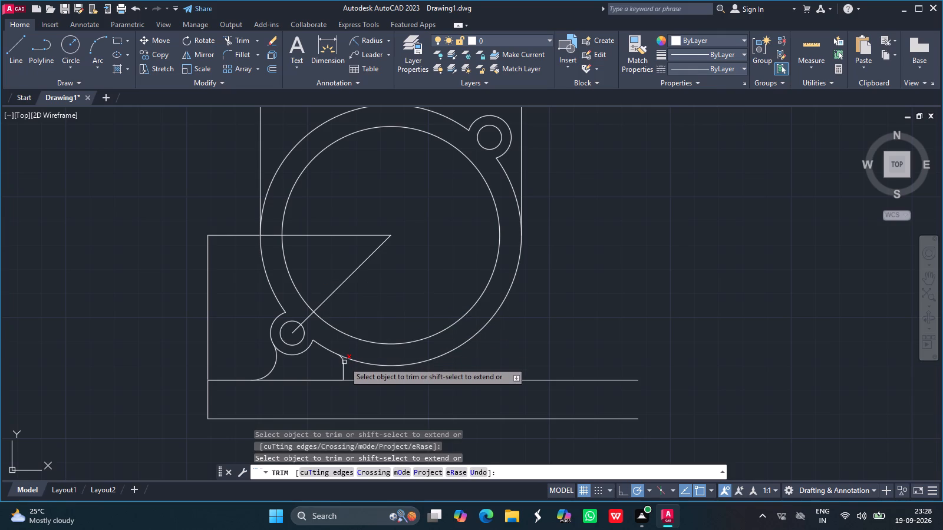
click(344, 362)
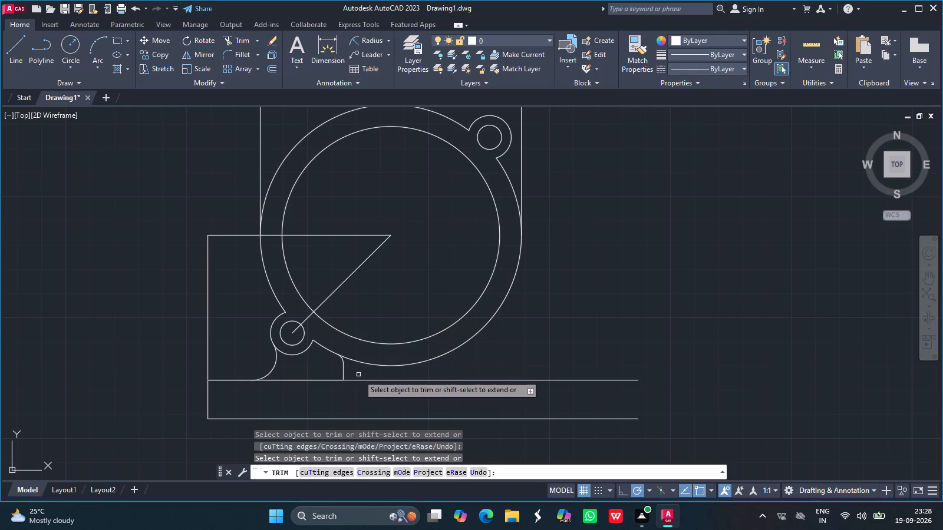
key(Escape)
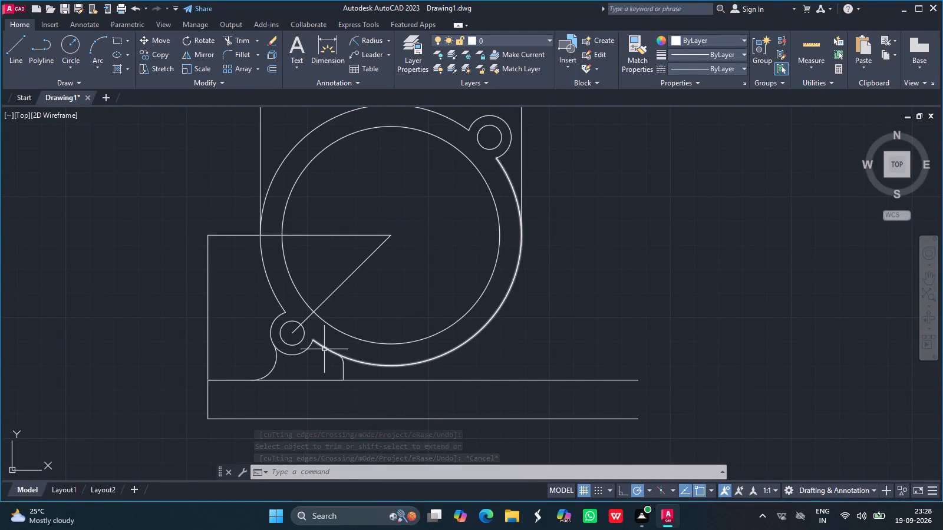
Fillet the lower-left lug's arc and the outer circle's lower arc with radius 4.
click(235, 55)
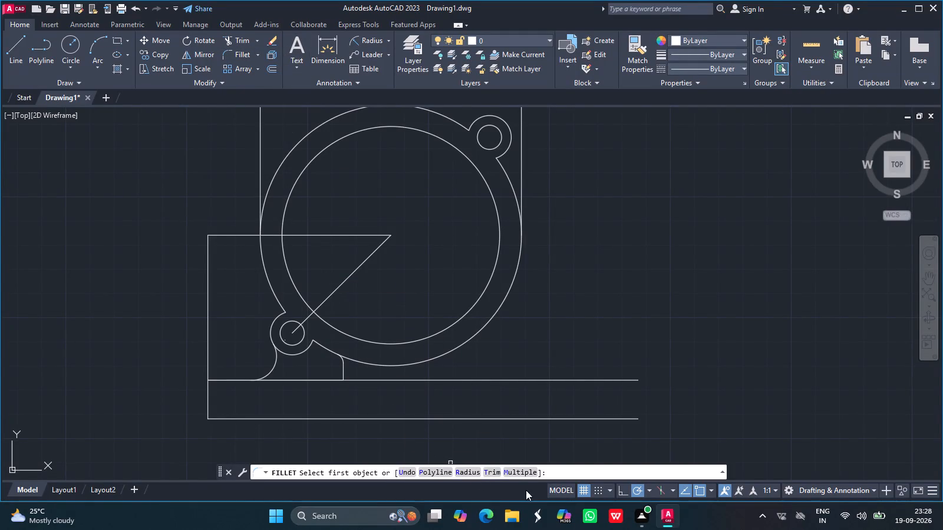
click(464, 469)
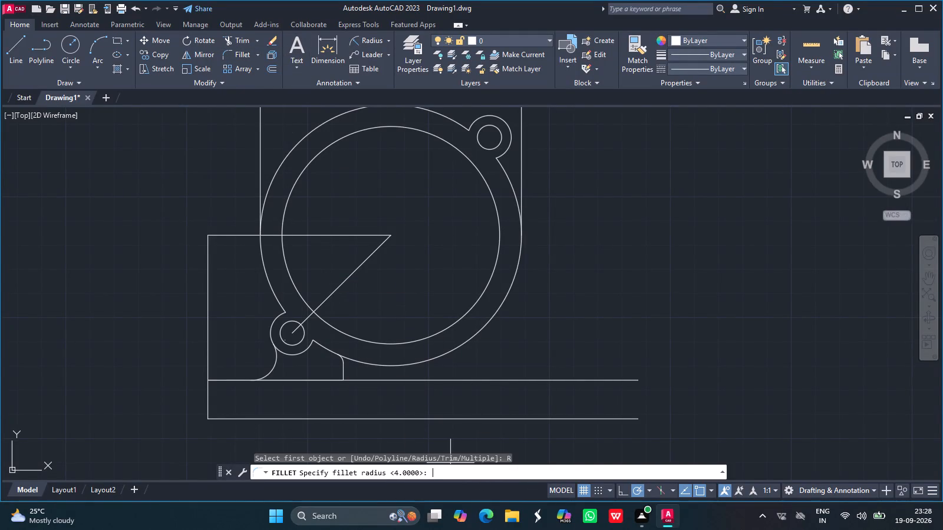
key(4)
key(Return)
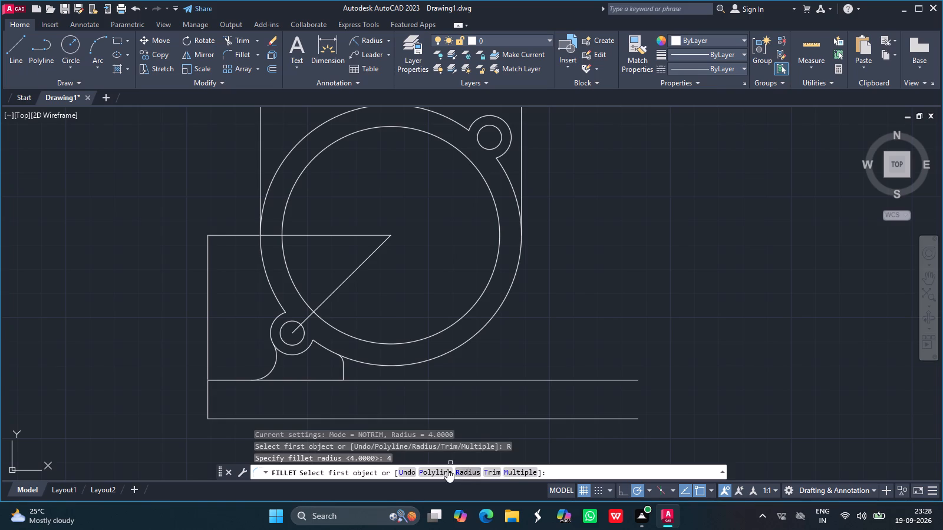
drag(306, 347, 316, 346)
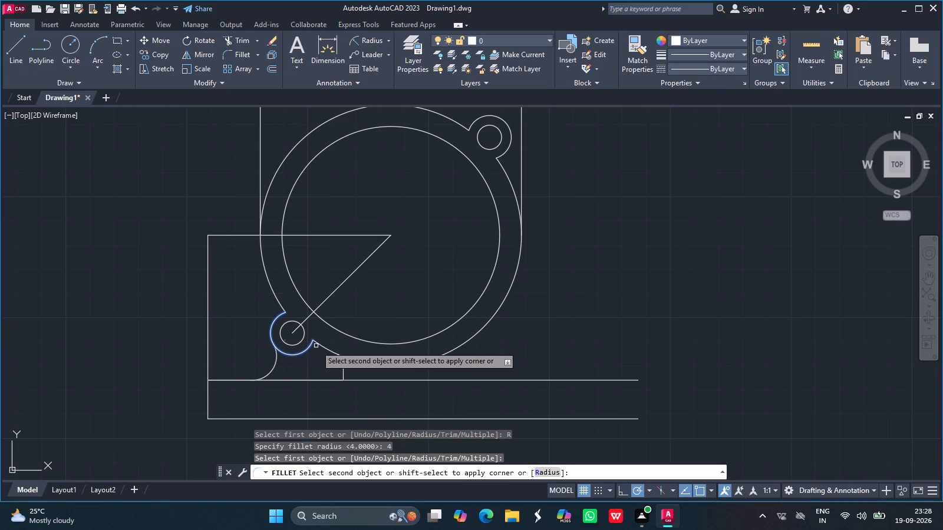
drag(316, 346, 322, 346)
click(322, 346)
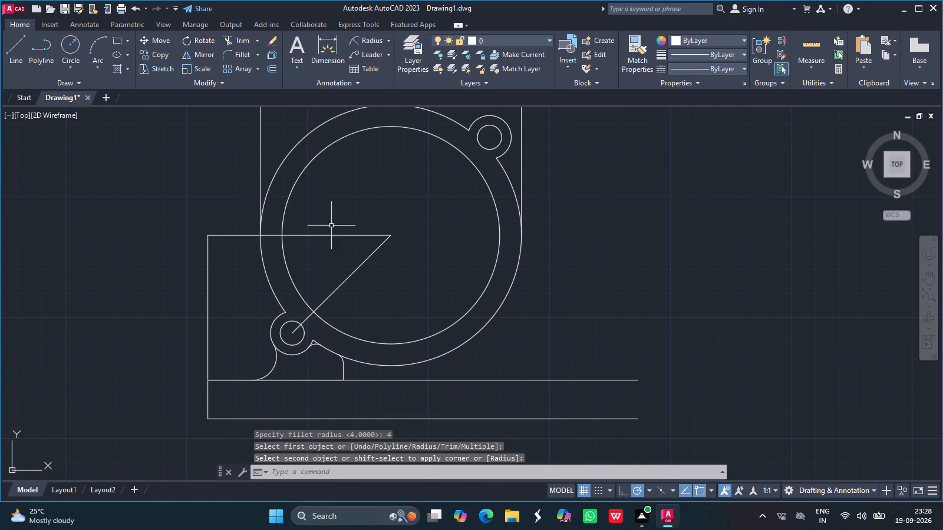
Trim the leftover lug and outer-circle ends beyond the new radius-4 fillet beside the lower-left lug.
click(237, 39)
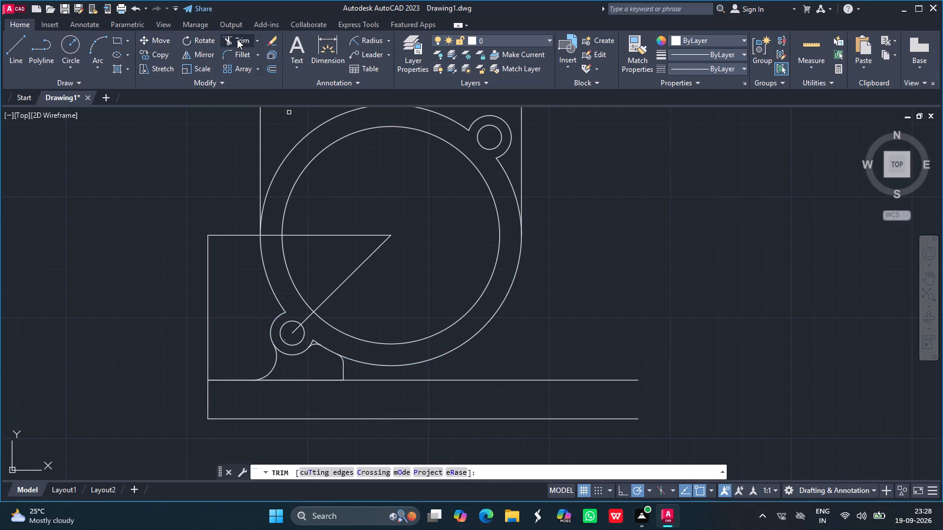
click(314, 342)
click(316, 340)
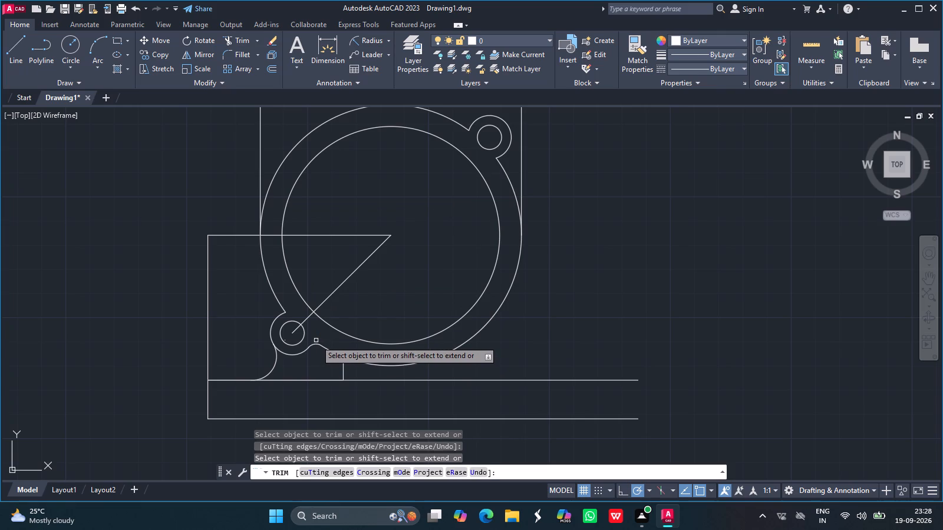
key(Return)
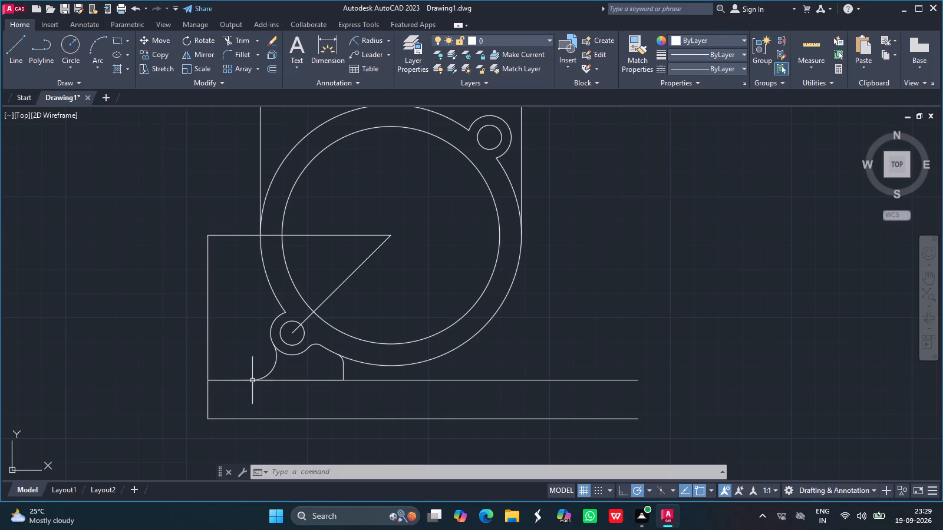
Draw a line 20 rightward from the short vertical line's foot, continuing vertically upward past the inner circle's bottom.
click(18, 44)
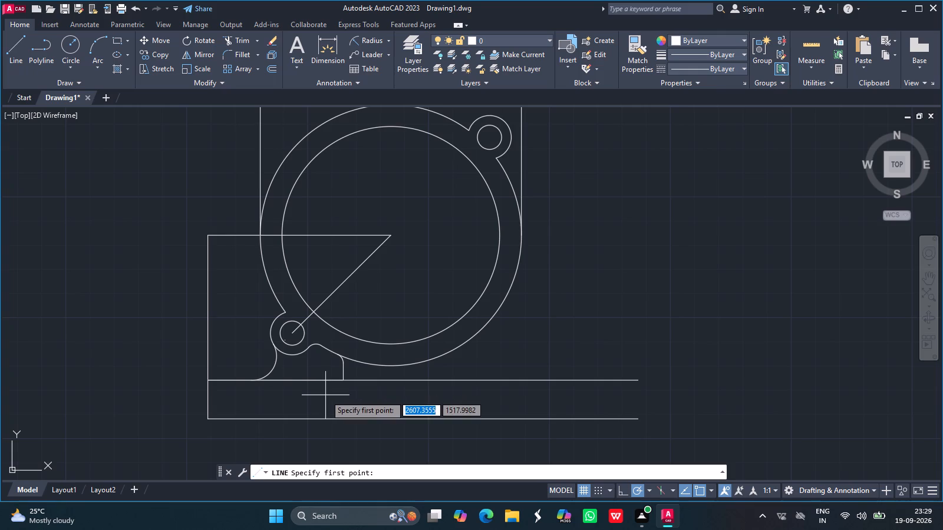
drag(345, 382, 603, 418)
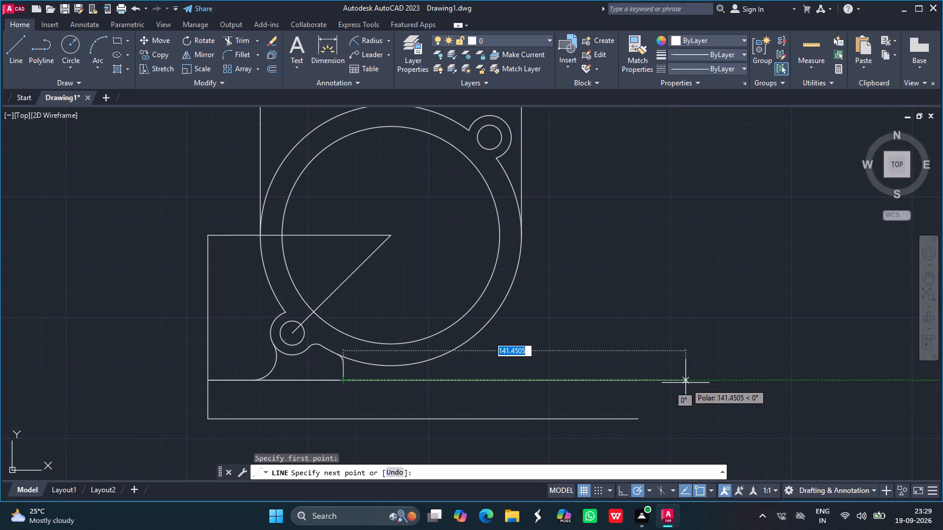
text(20)
key(Return)
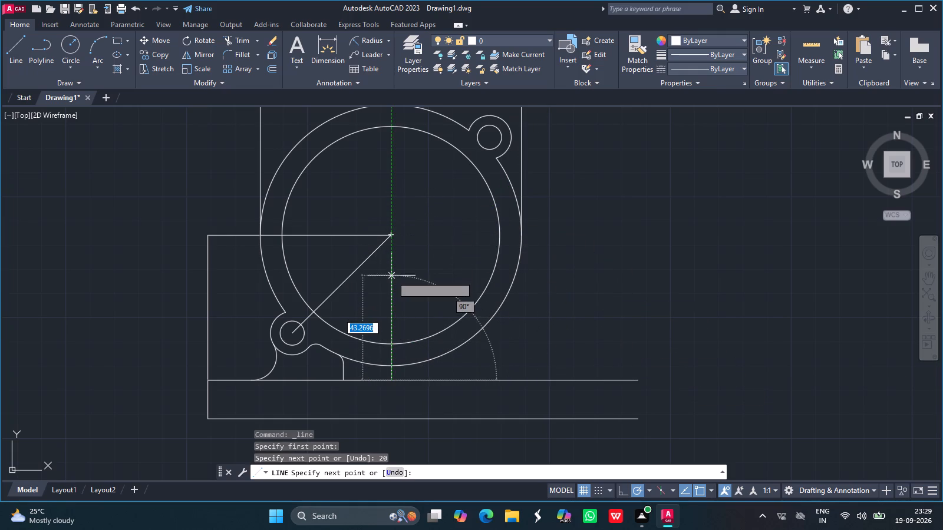
click(393, 314)
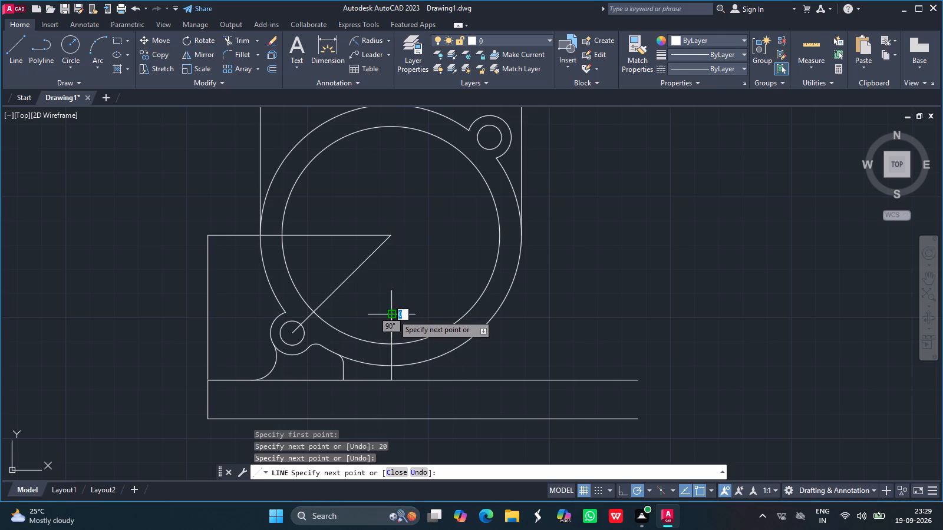
key(Return)
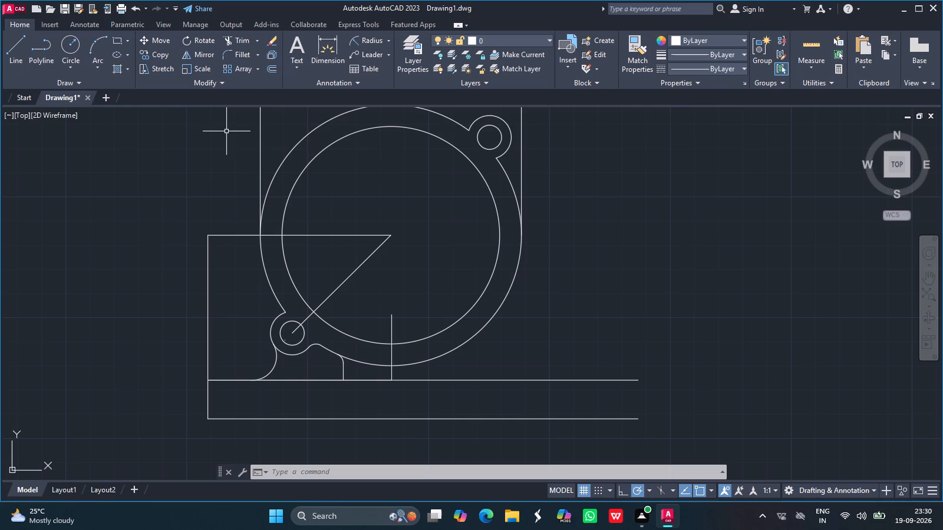
Offset the new vertical line below the circle centre by 10 to both sides.
click(266, 67)
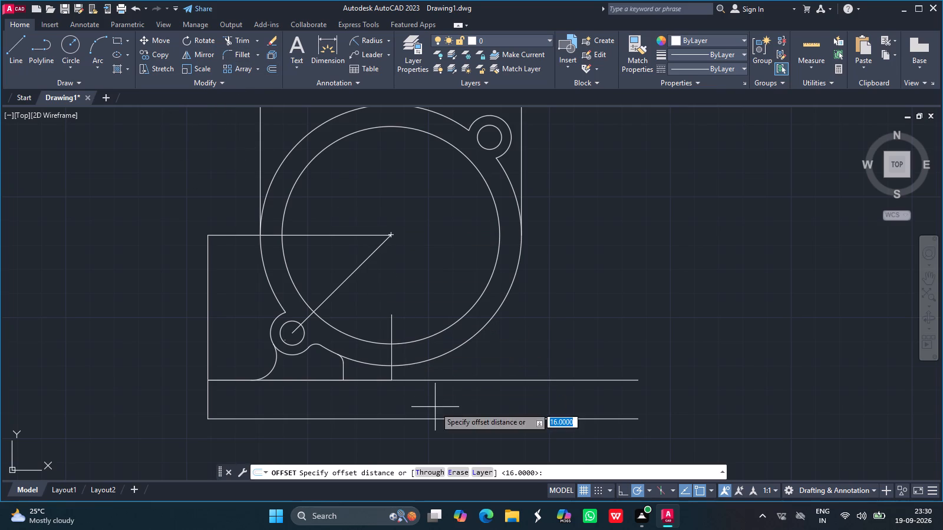
text(10)
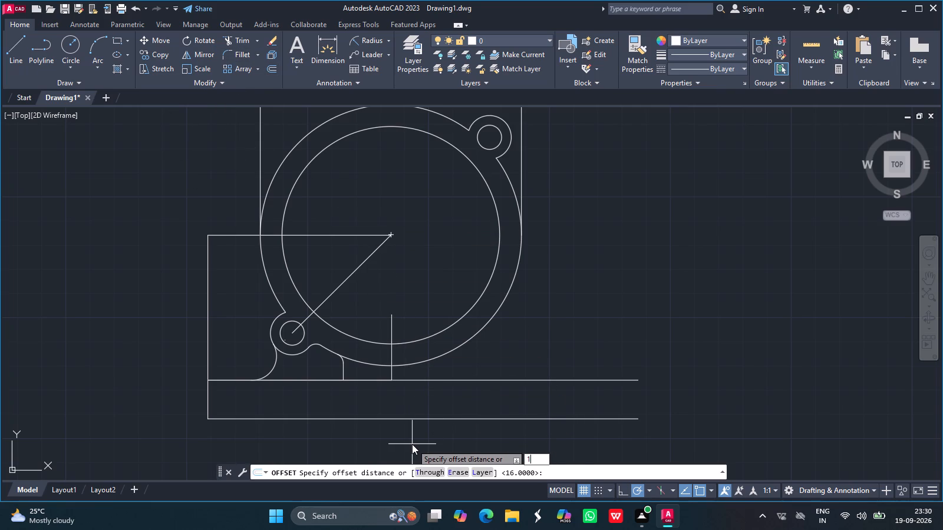
key(Return)
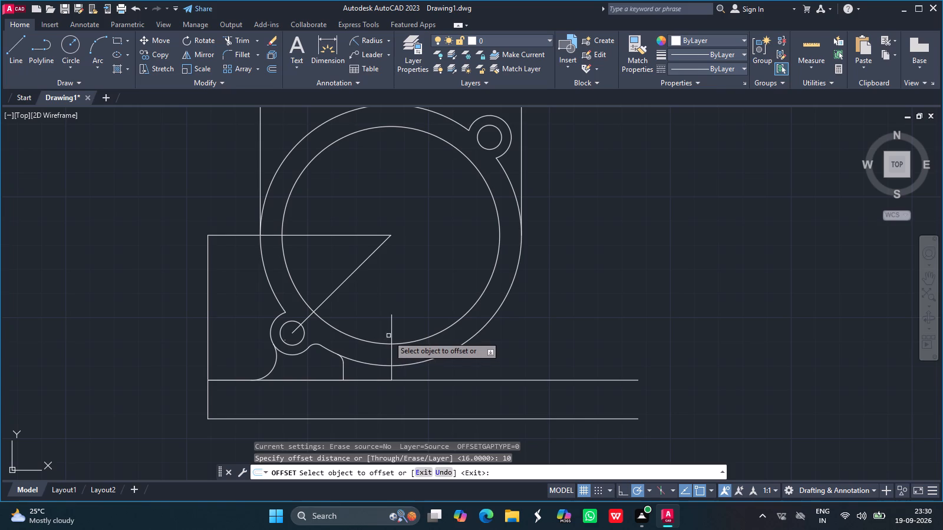
drag(390, 335, 383, 336)
drag(383, 336, 387, 334)
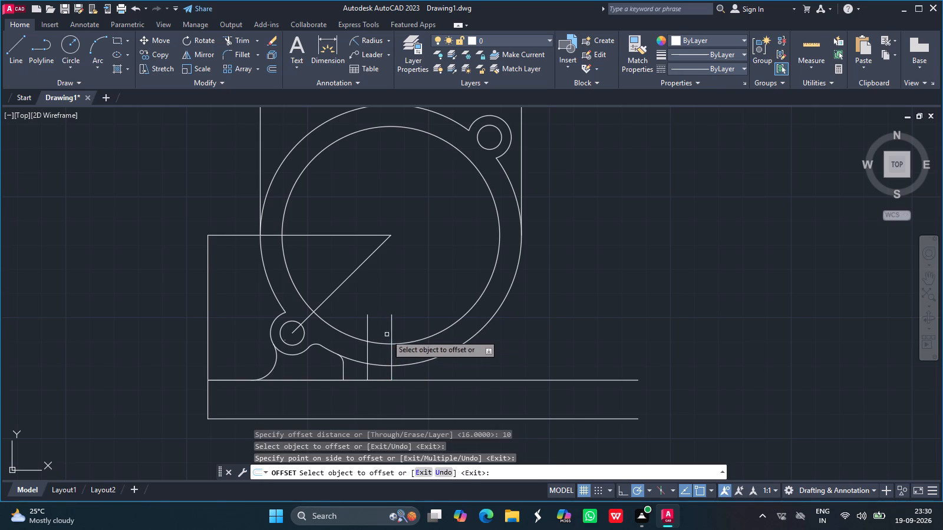
drag(387, 334, 391, 334)
drag(391, 334, 411, 332)
click(411, 332)
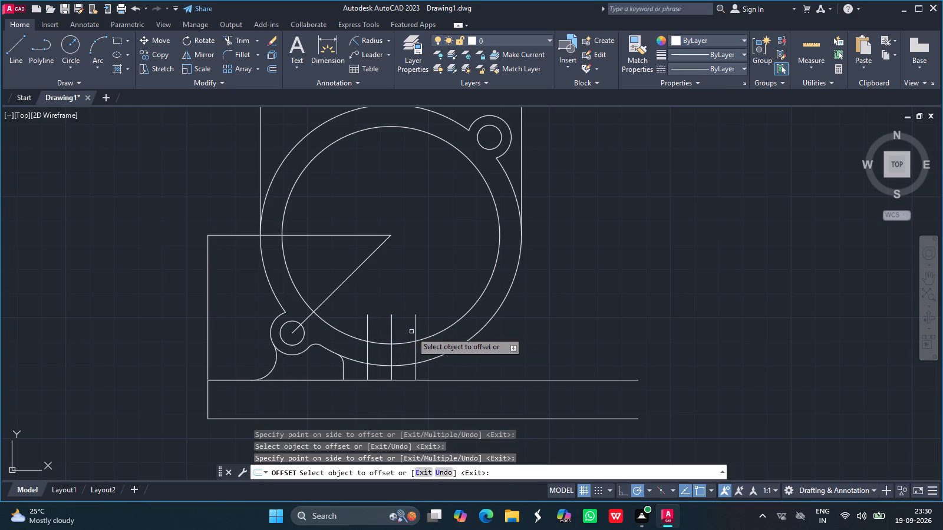
key(Return)
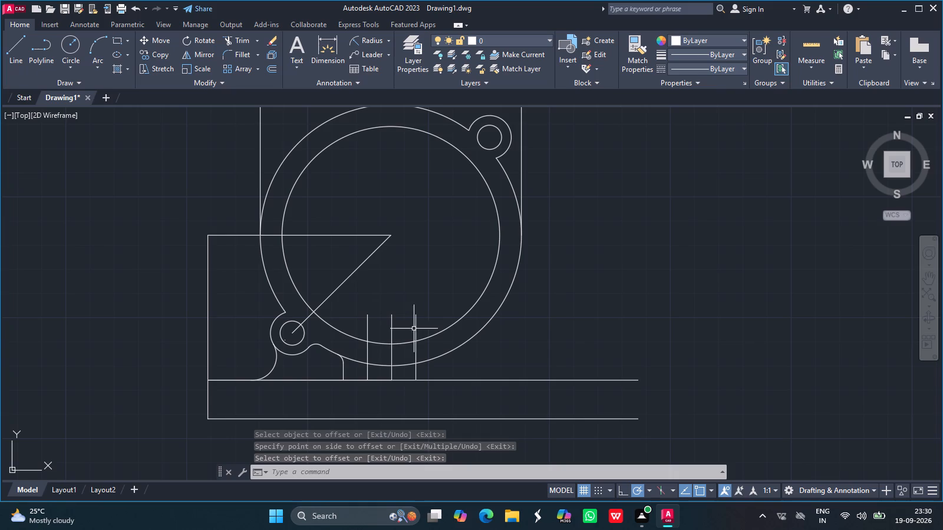
Trim both offset lines inside the inner circle and the outer circle's arc from the radius-4 fillet to the right offset line.
click(235, 42)
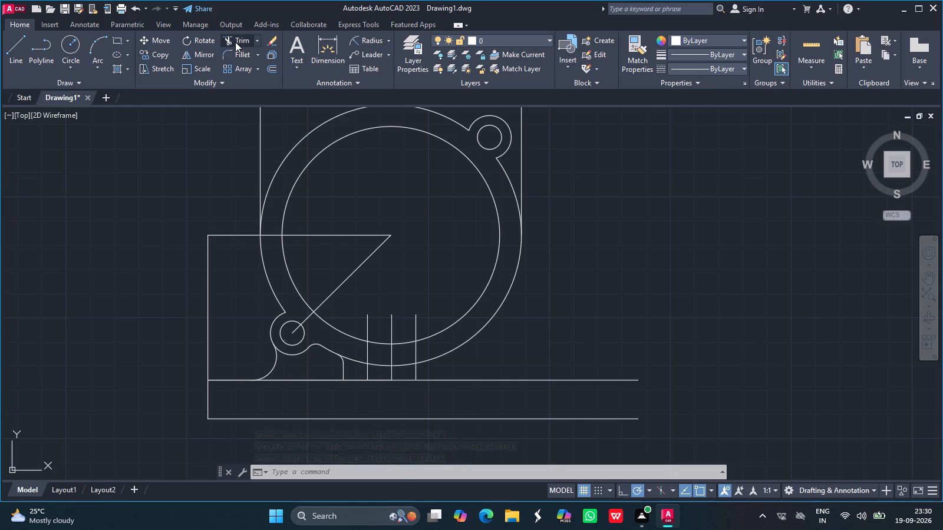
drag(366, 332, 418, 333)
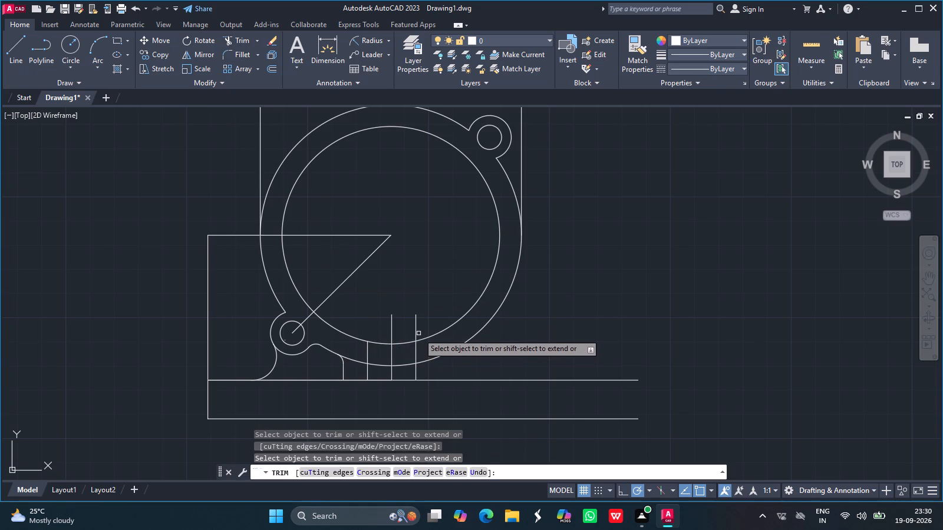
drag(418, 333, 415, 330)
click(415, 330)
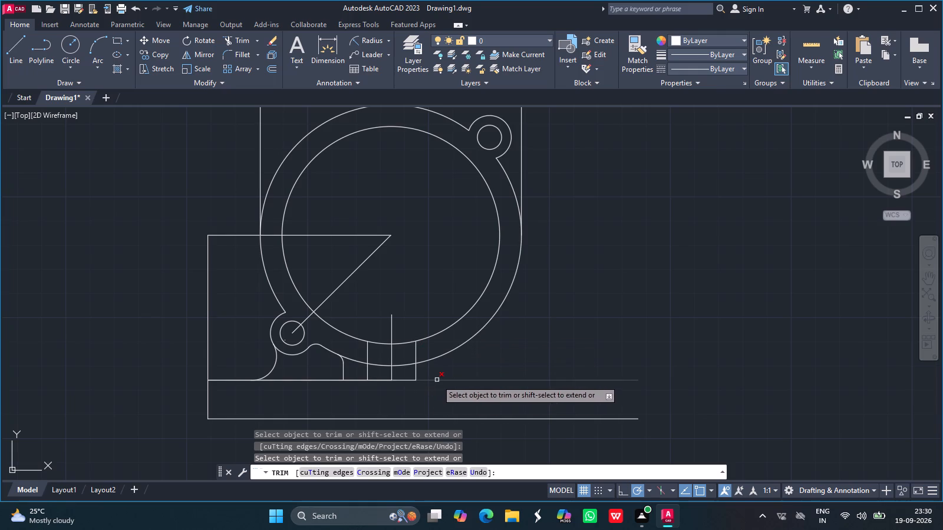
click(354, 361)
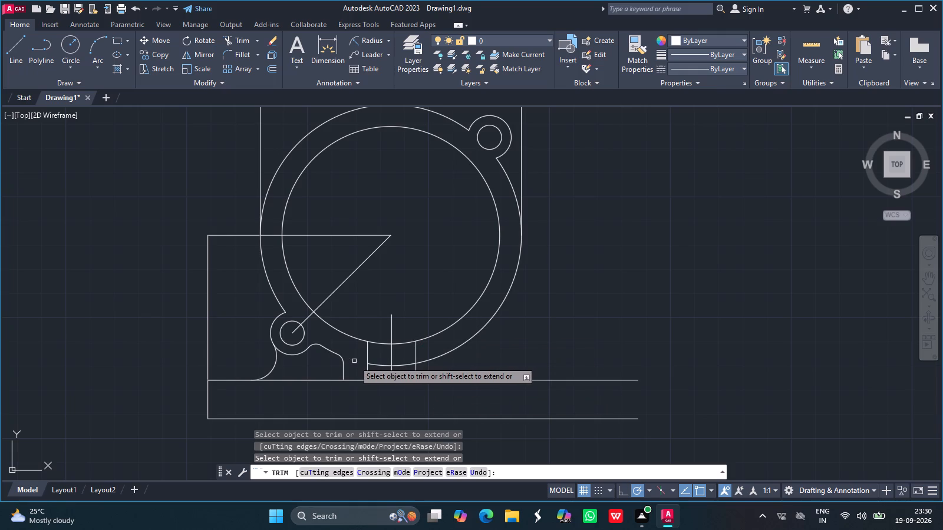
click(378, 365)
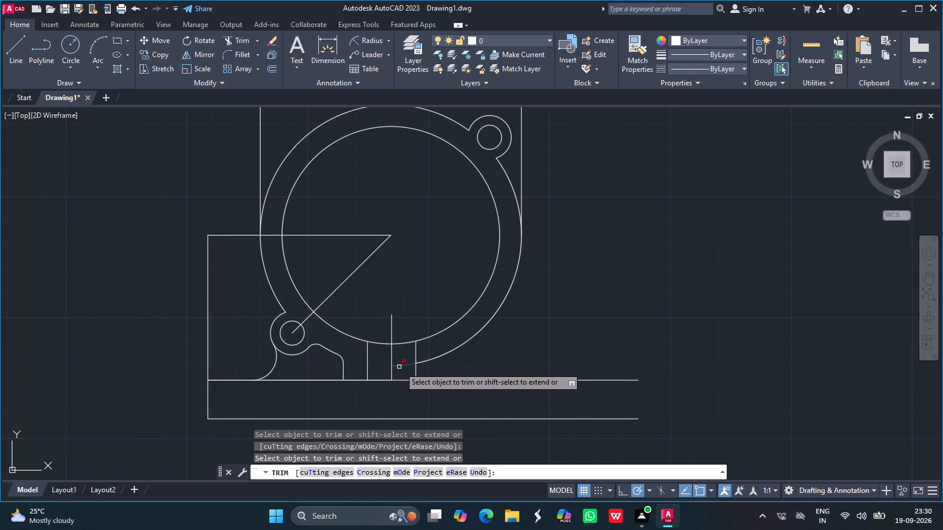
click(404, 366)
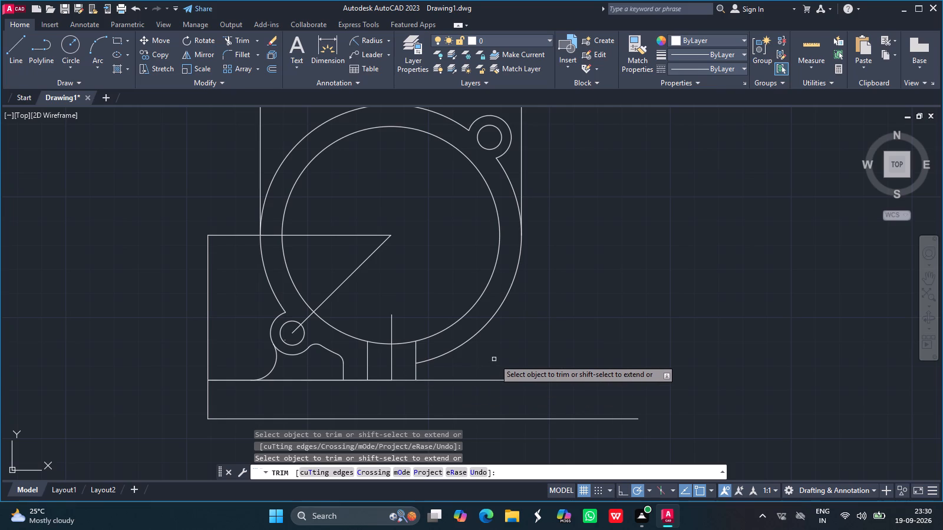
key(Return)
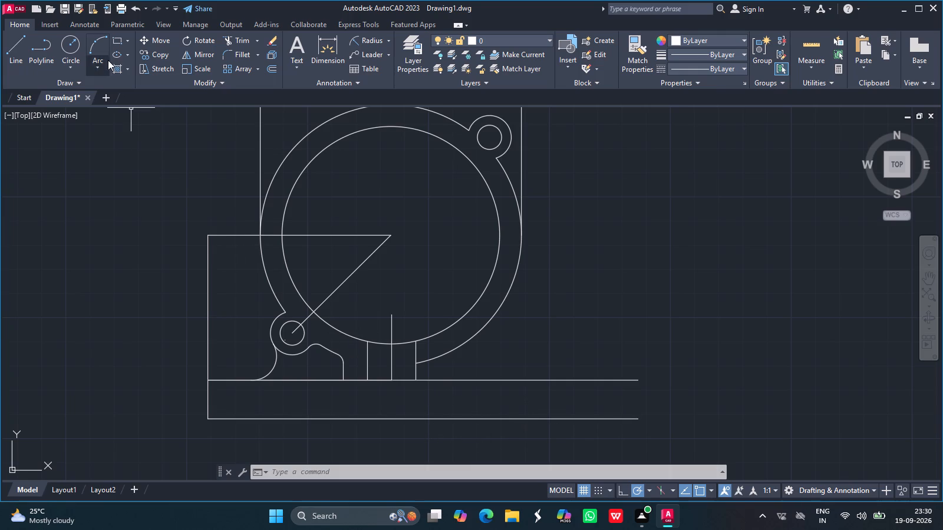
Close the base's right end with a vertical line between its bottom and top edges.
click(21, 42)
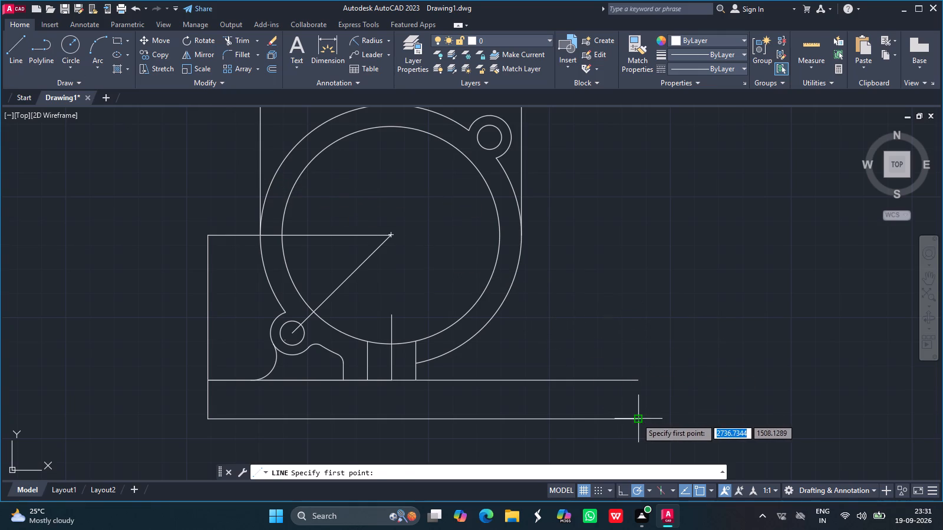
drag(637, 418, 635, 384)
click(635, 384)
key(Return)
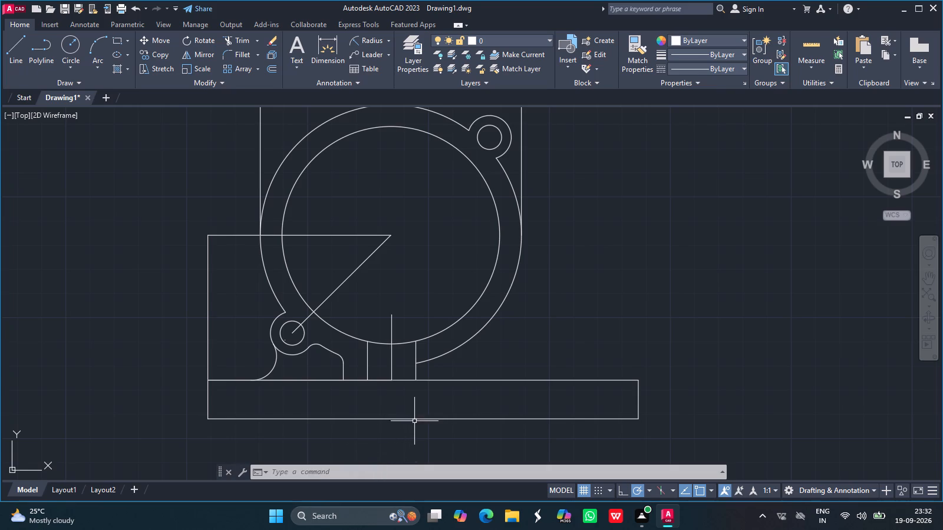
Draw a line 10 rightward from the foot of the rib's right edge, continuing vertically upward about 24.5 past the inner circle.
click(12, 51)
click(416, 379)
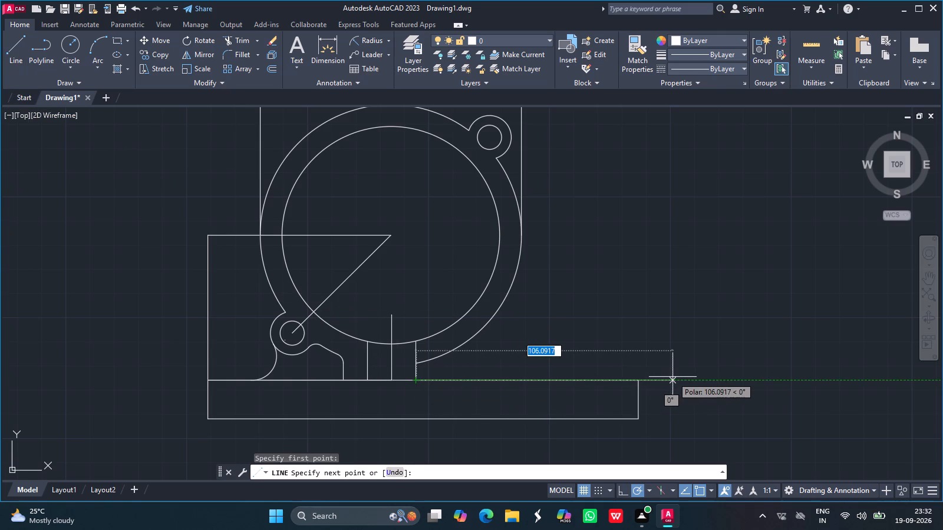
text(10)
key(Return)
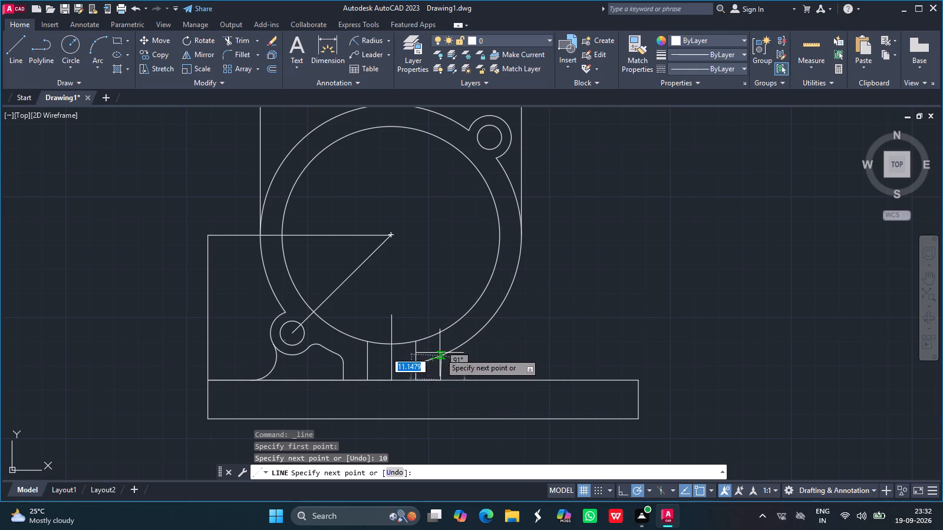
click(437, 320)
key(Return)
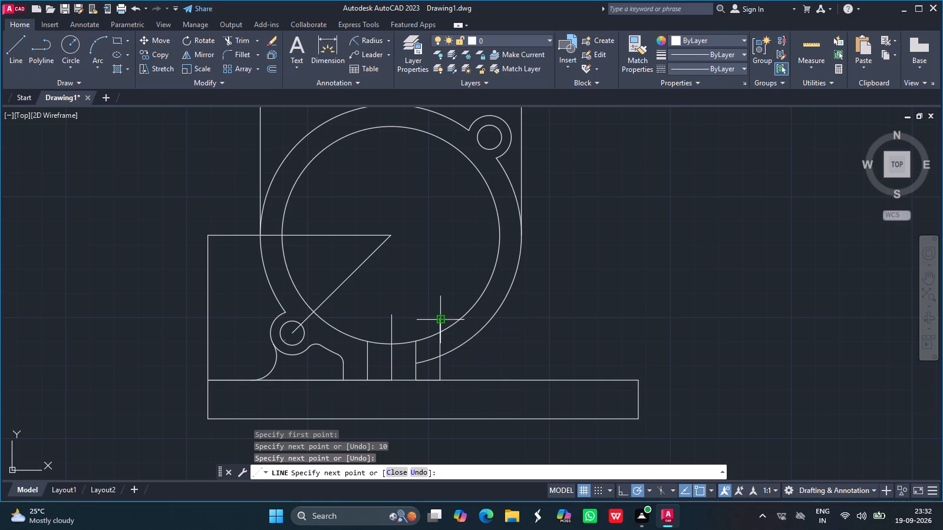
Trim the new vertical line above the outer circle's arc, including the part inside the inner circle.
click(238, 34)
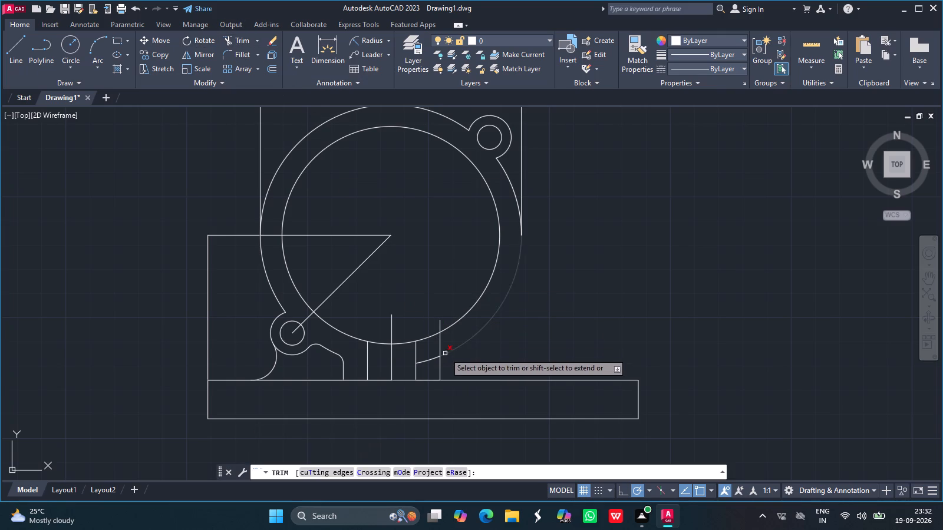
drag(440, 327, 440, 336)
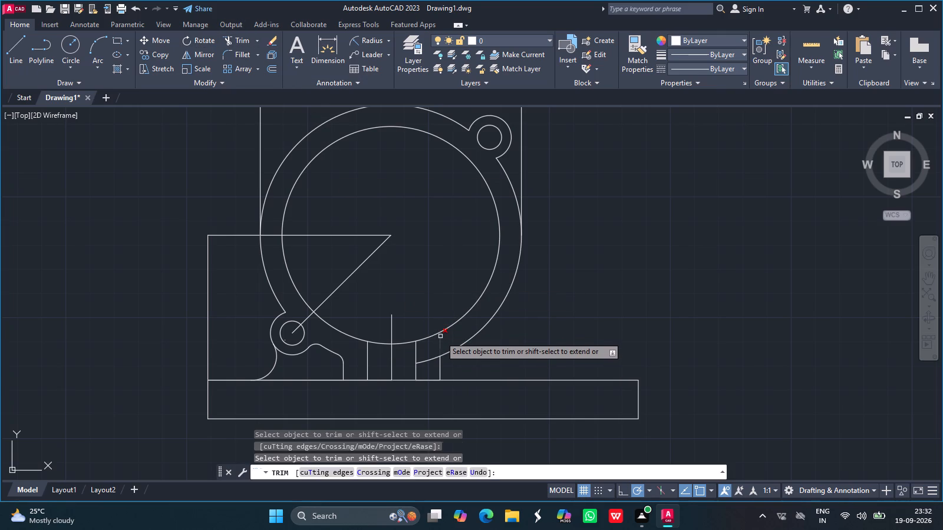
click(440, 336)
key(Return)
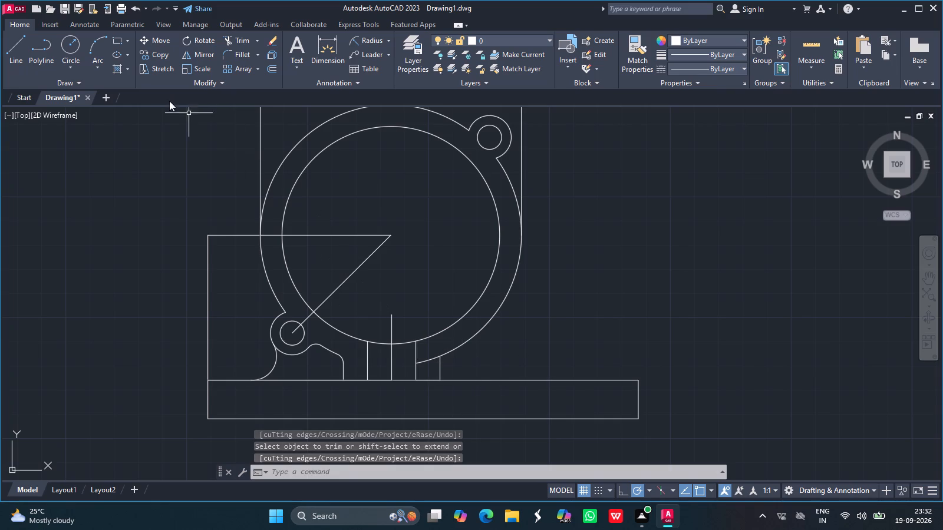
Fillet the outer circle's arc and the short vertical line beside the rib with radius 4.
click(232, 57)
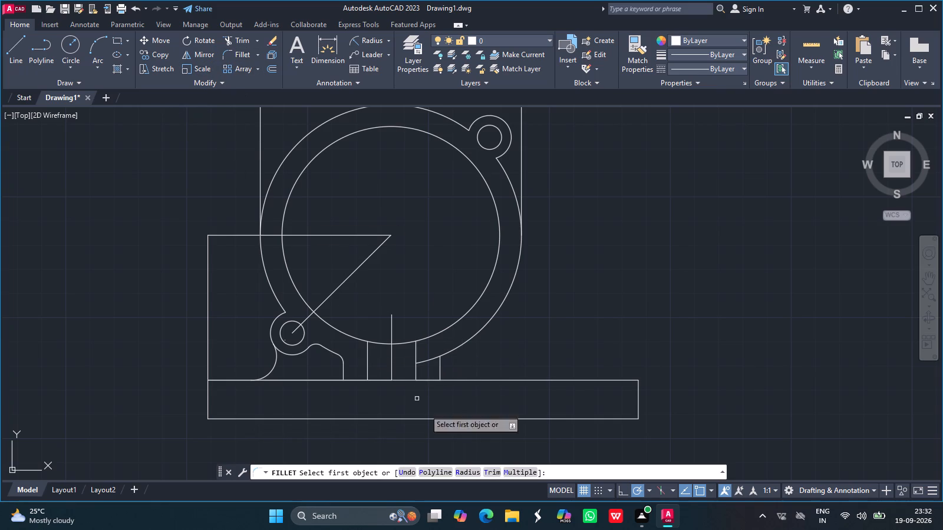
click(467, 470)
key(4)
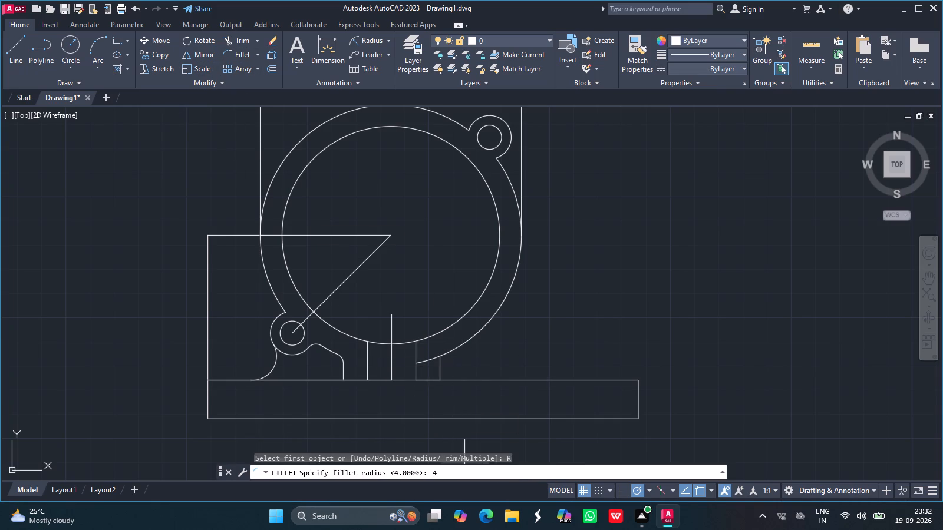
key(Return)
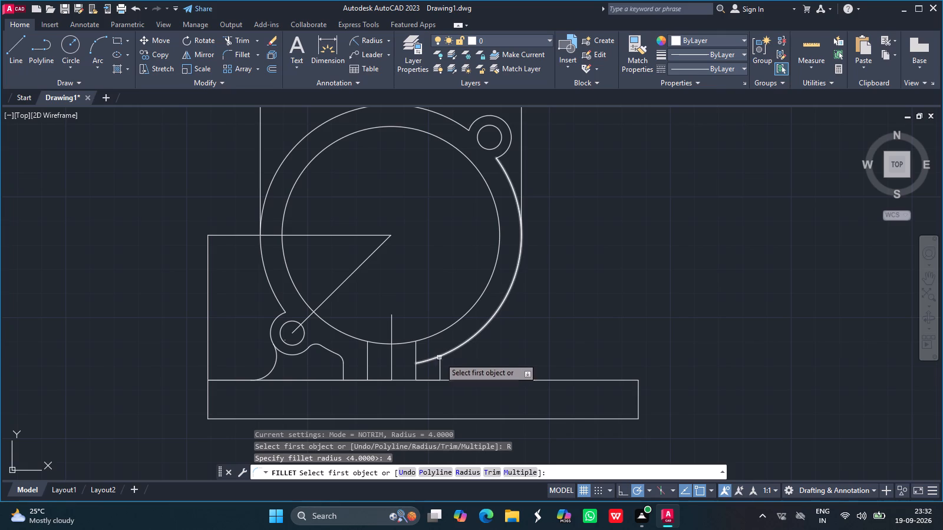
drag(446, 355, 440, 365)
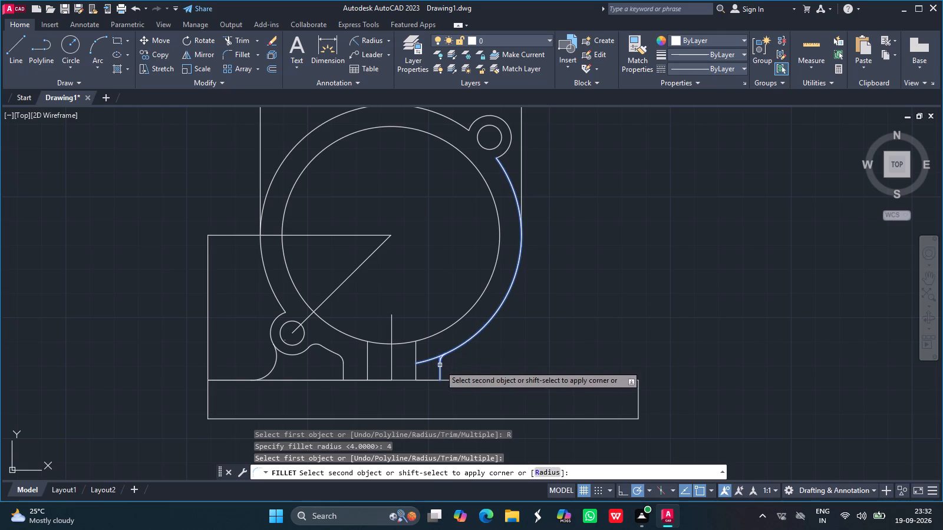
click(440, 365)
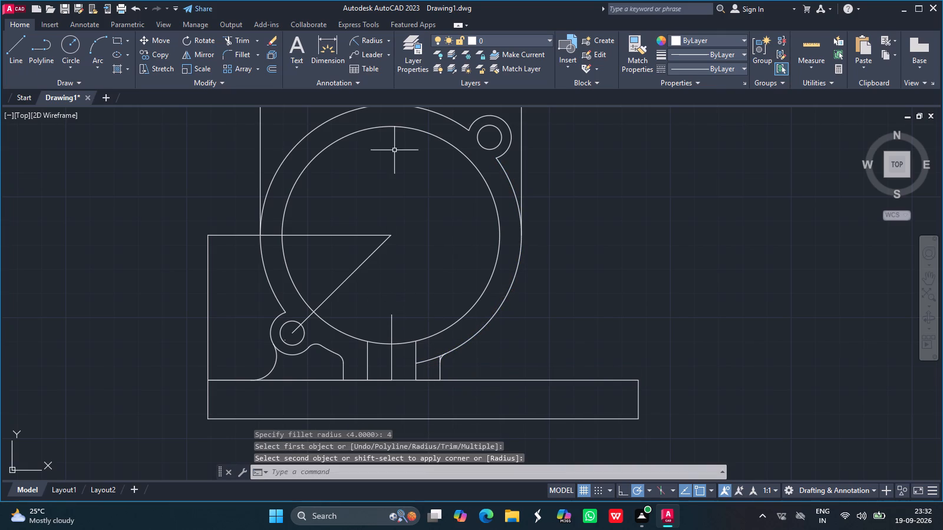
Fillet the same short vertical line and the base's top edge with radius 4.
click(231, 50)
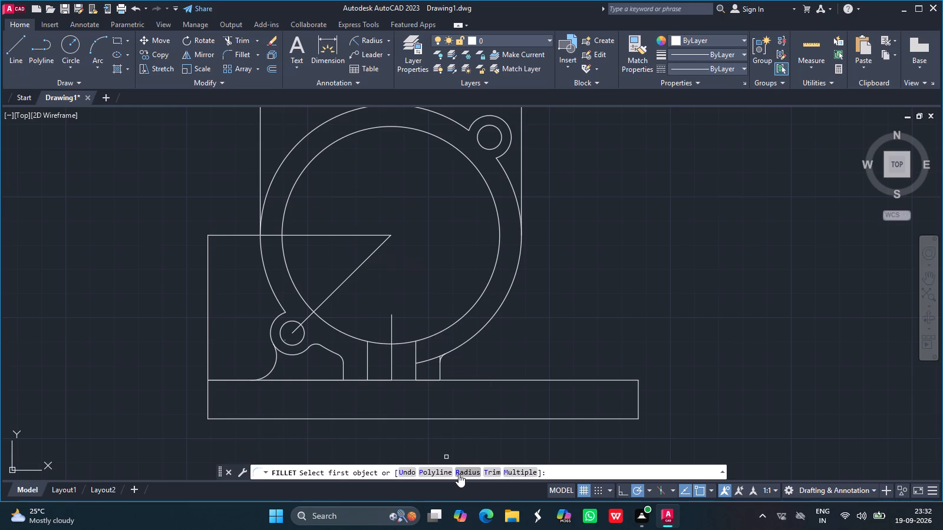
click(466, 472)
key(4)
key(Return)
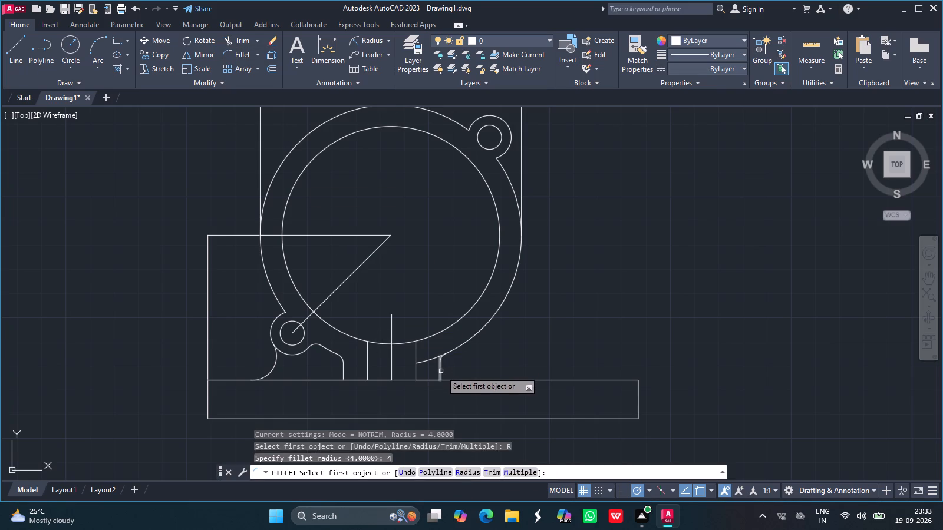
drag(441, 371, 451, 380)
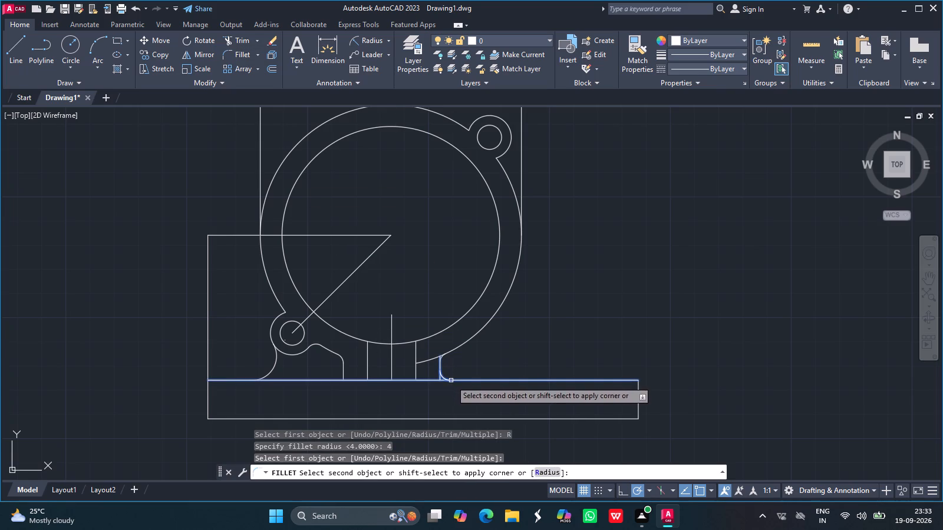
click(451, 380)
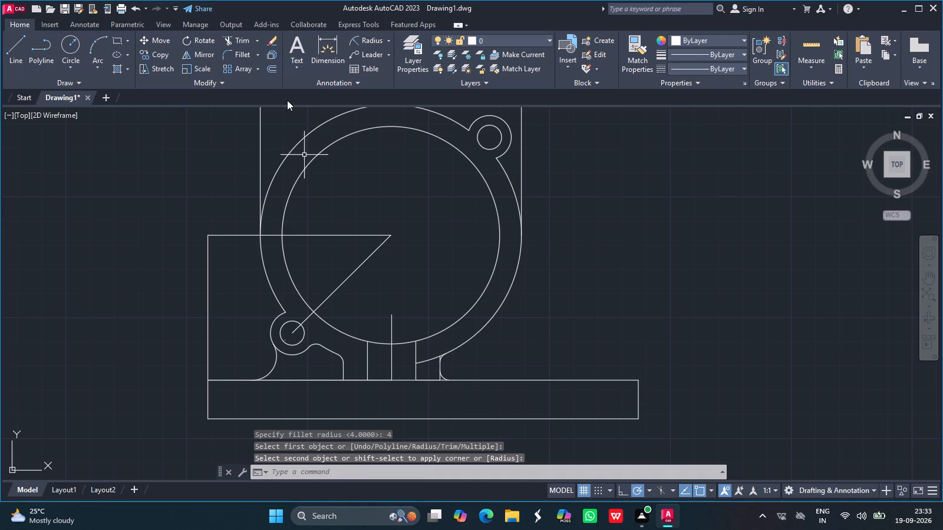
Trim the outer arc between the rib and the upper fillet, plus the short vertical line's ends beyond both radius-4 fillets.
click(230, 37)
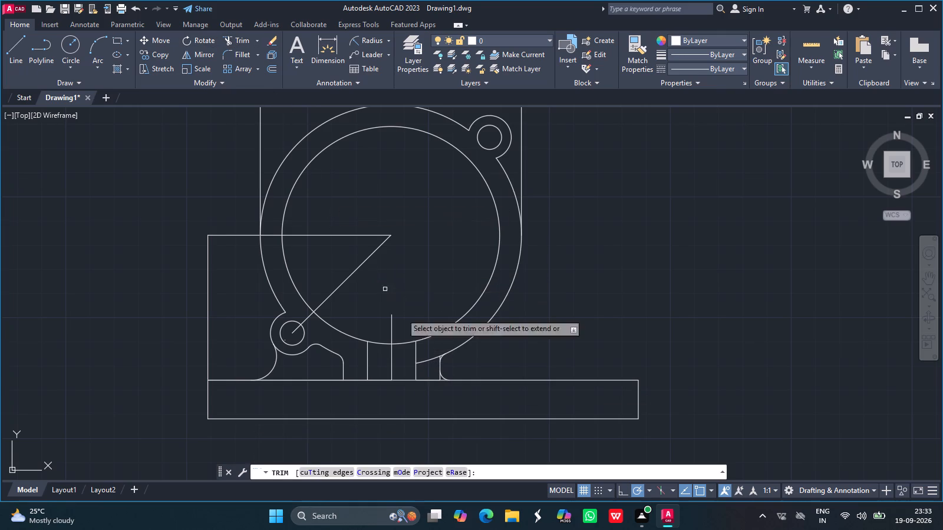
drag(427, 362, 434, 359)
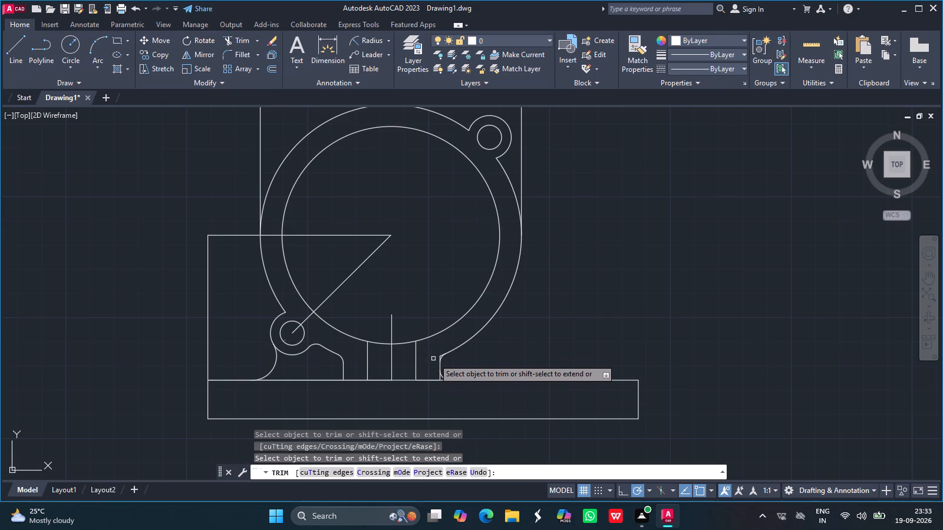
drag(434, 359, 438, 356)
click(438, 356)
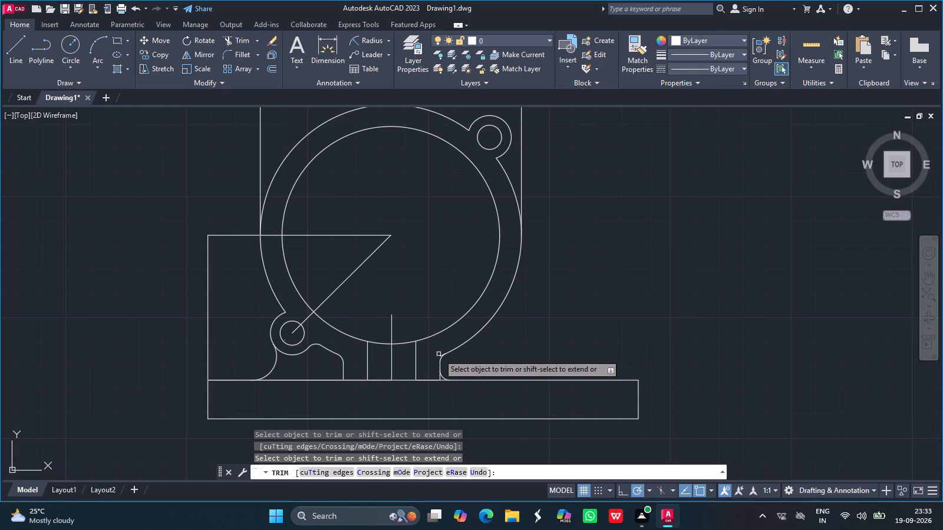
drag(439, 355, 436, 363)
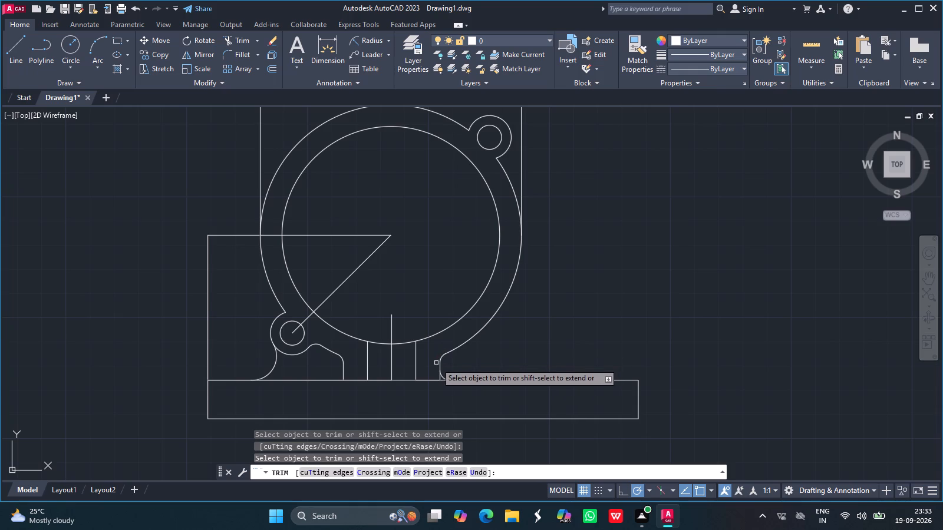
drag(436, 363, 436, 375)
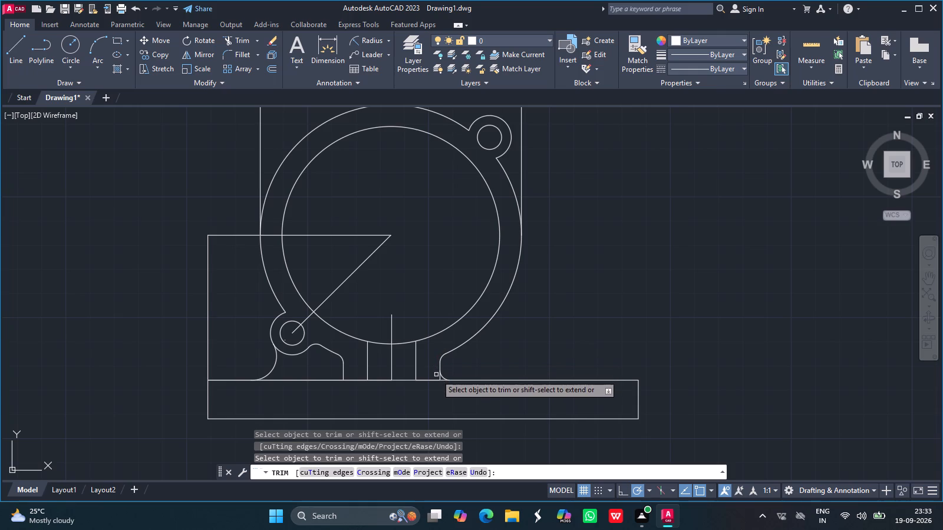
ctrl+scroll(436, 375, up, 2)
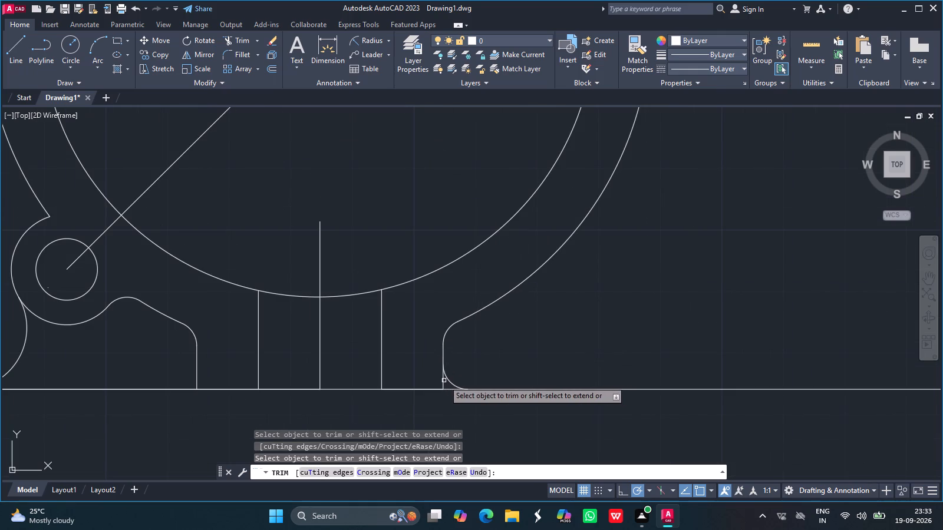
drag(442, 381, 443, 385)
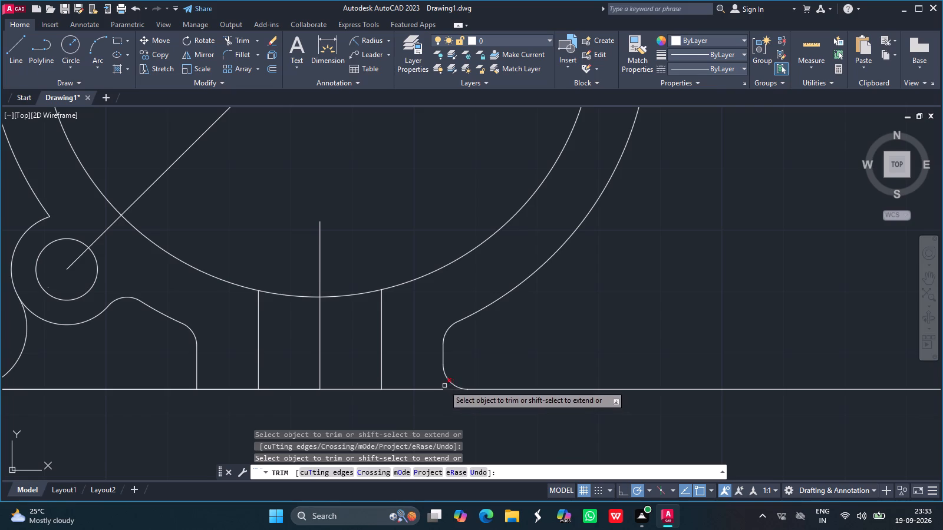
drag(443, 385, 418, 370)
key(Return)
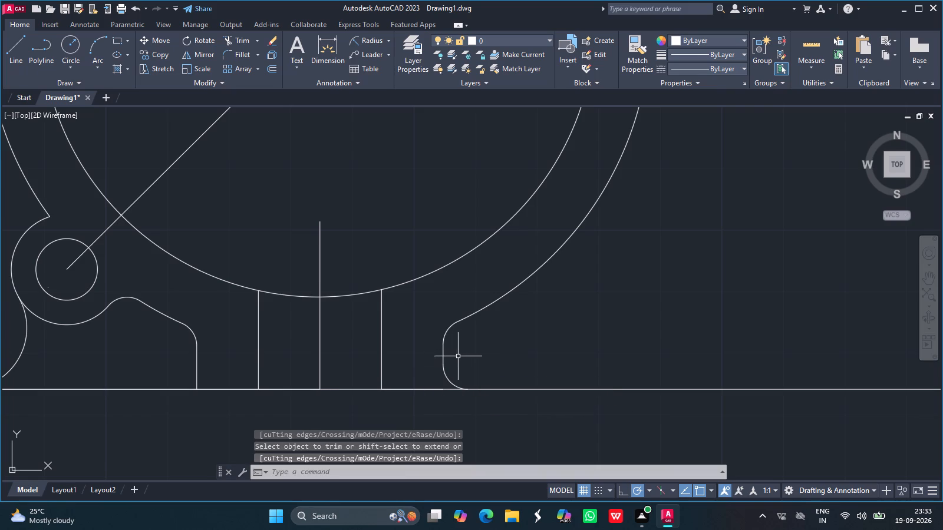
Draw a radius 10 circle in the open space above the base's right part.
ctrl+scroll(464, 356, down, 1)
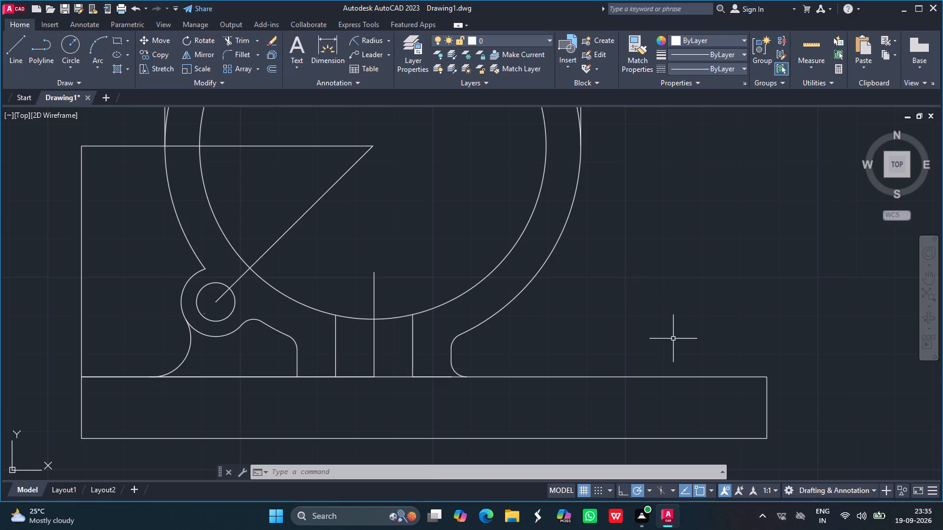
click(71, 41)
drag(675, 258, 663, 220)
text(10)
key(Return)
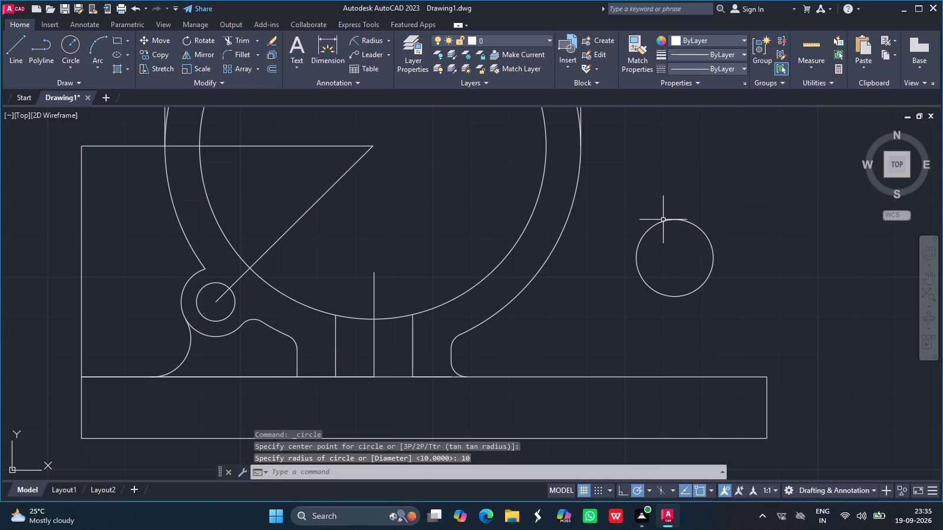
Move the radius 10 circle by its centre so it rests on the base's top edge near the right end.
click(669, 220)
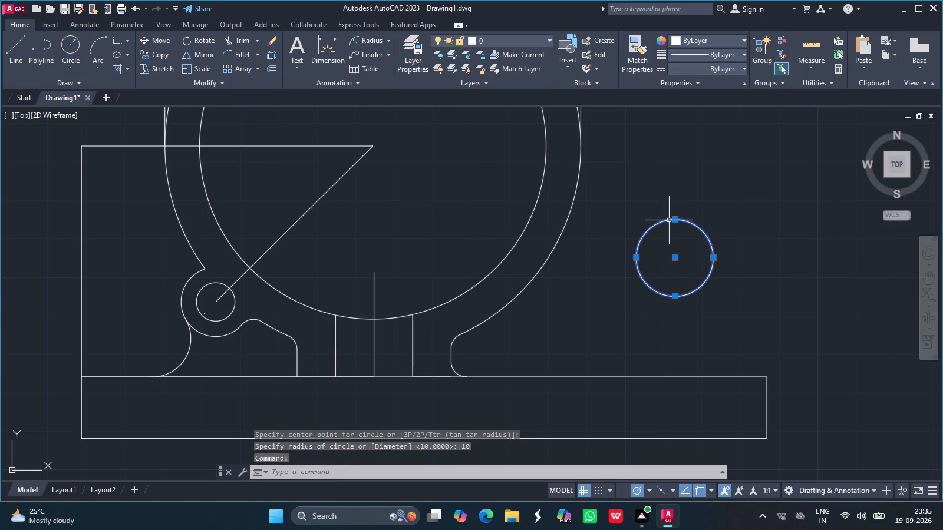
text(move)
key(Return)
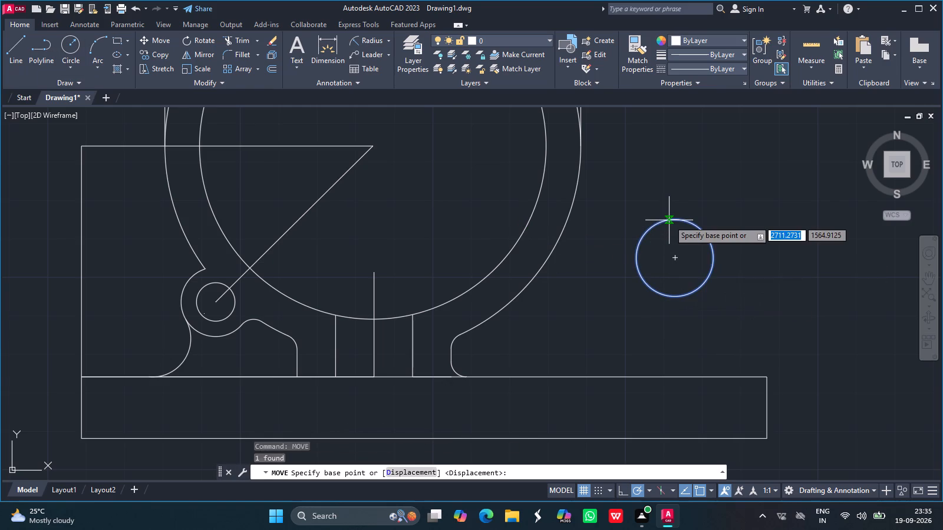
drag(677, 259, 713, 290)
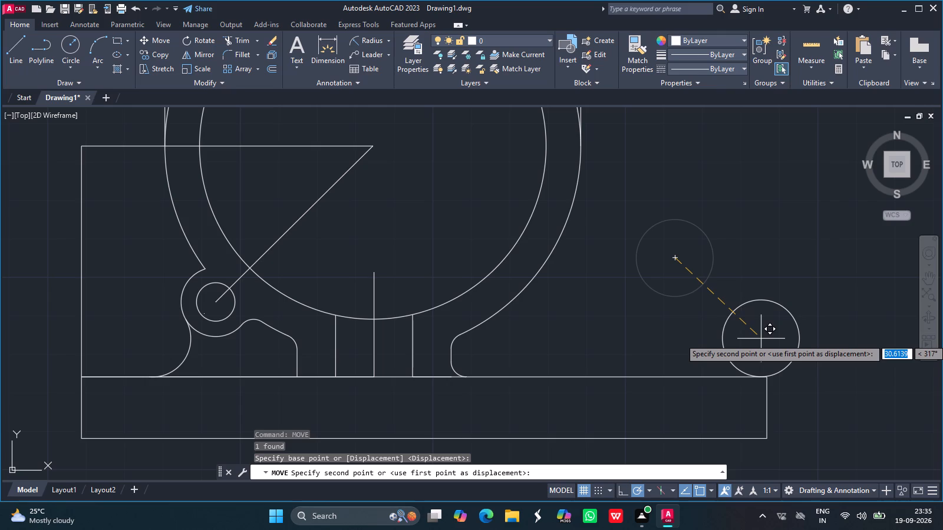
click(761, 339)
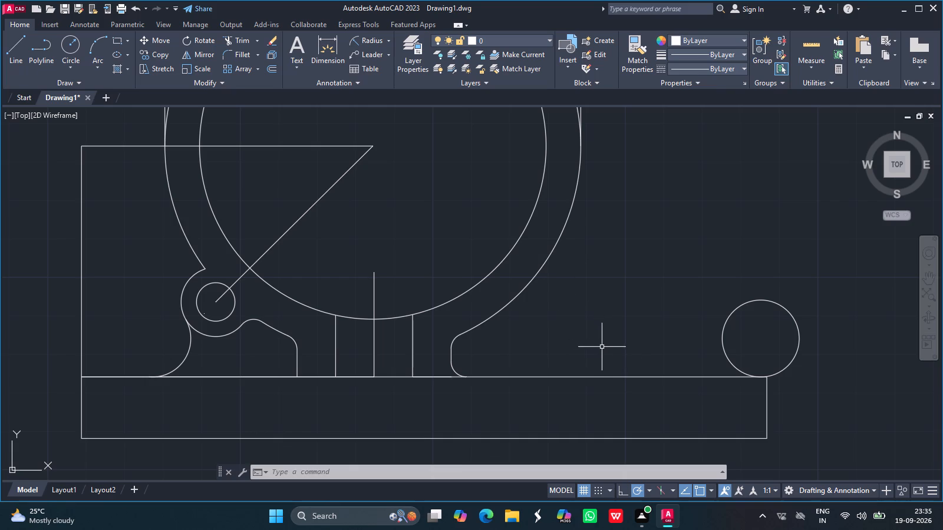
Draw a vertical line 50 long upward from the base's bottom-right corner.
click(21, 44)
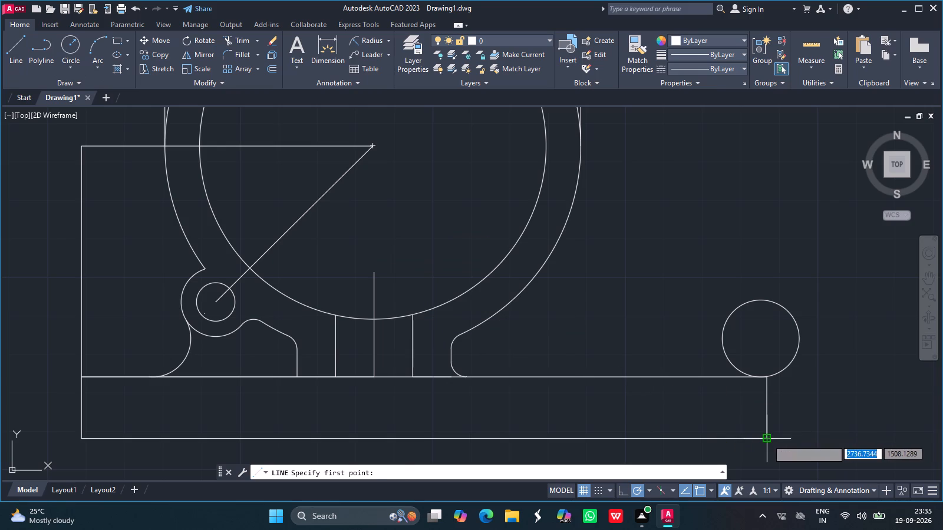
drag(767, 439, 764, 251)
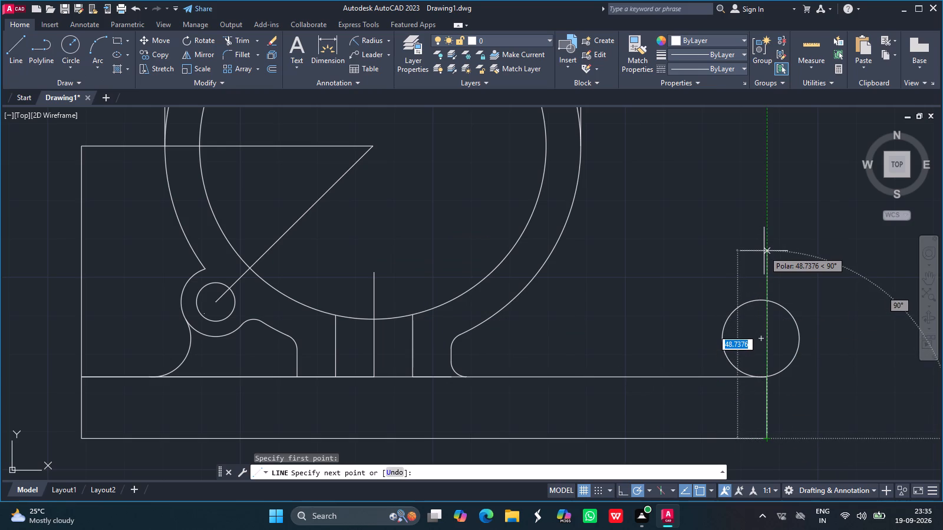
key(5)
key(0)
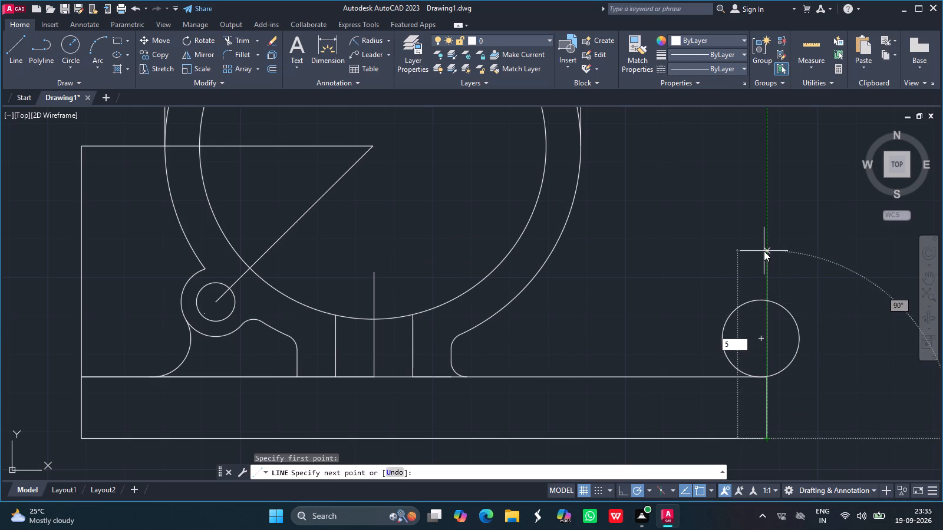
key(Return)
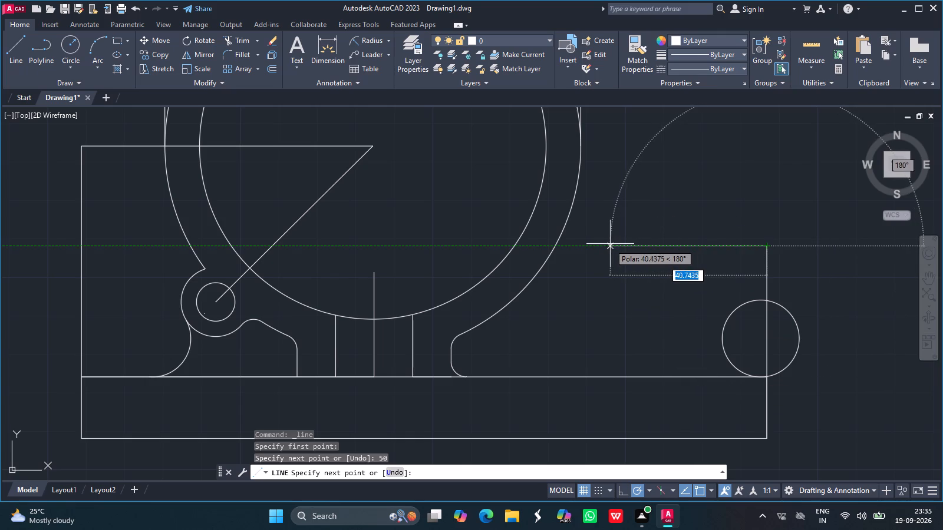
key(Return)
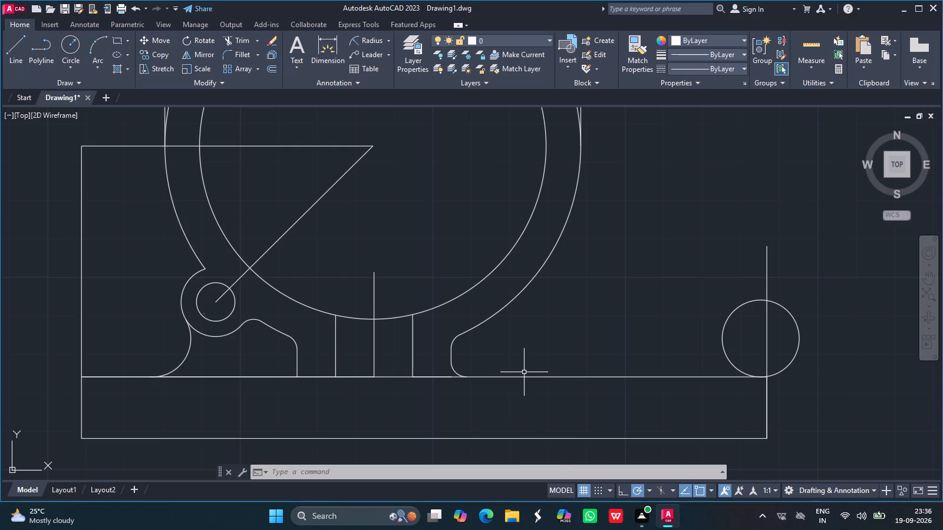
Draw a vertical line about 90 long downward from the top flange's lower-right corner.
ctrl+scroll(524, 372, down, 3)
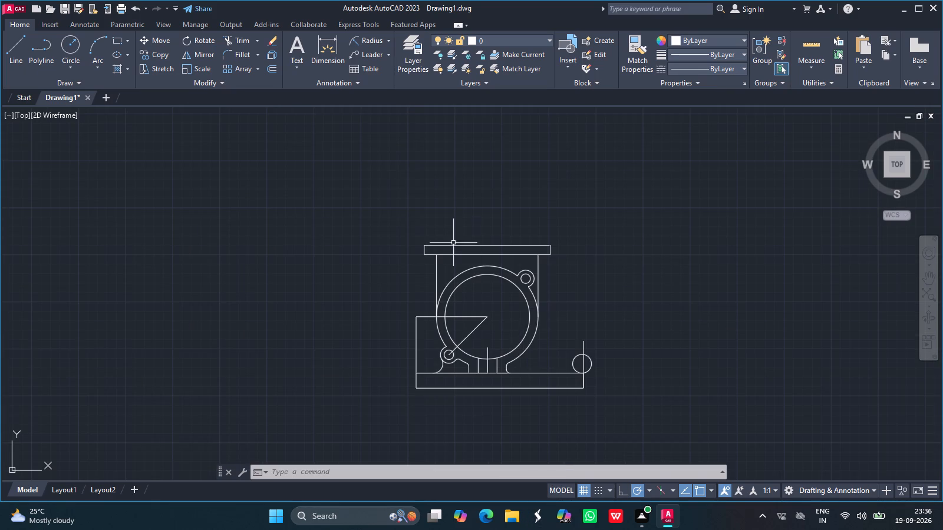
click(11, 52)
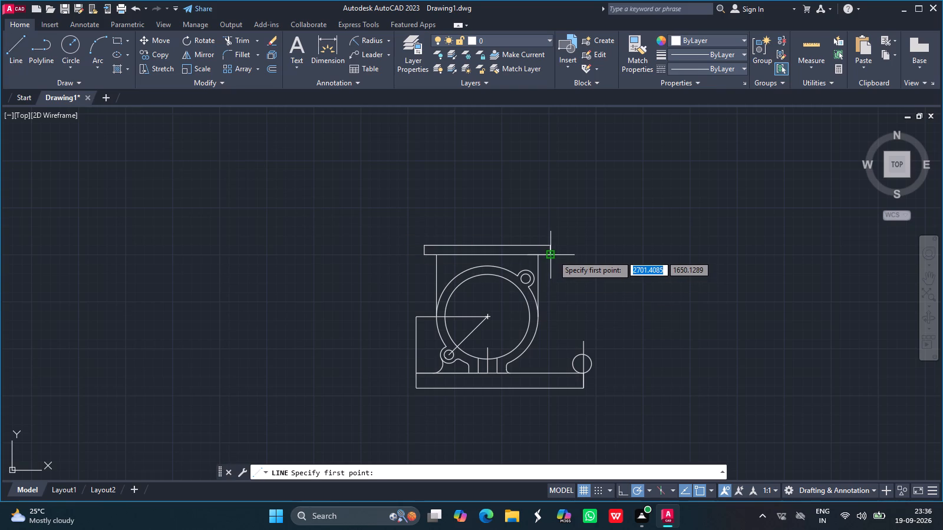
drag(553, 255, 559, 313)
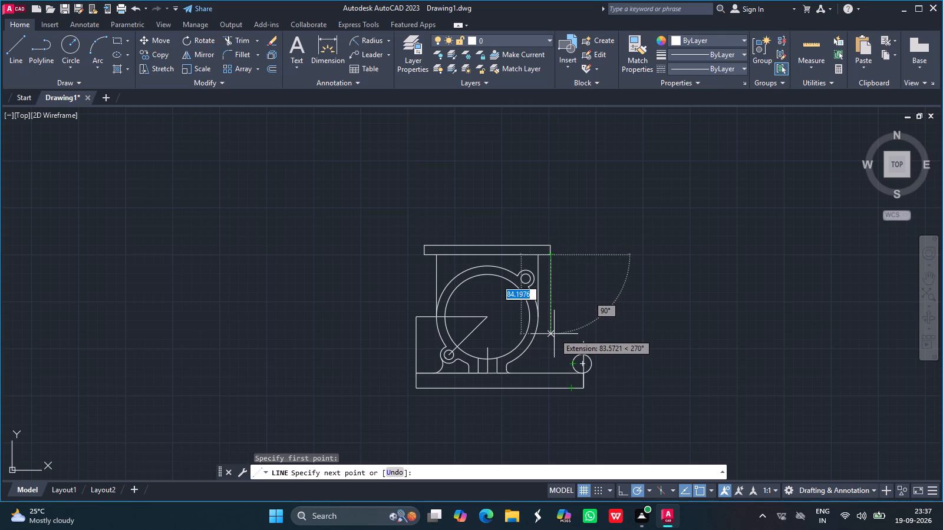
click(554, 340)
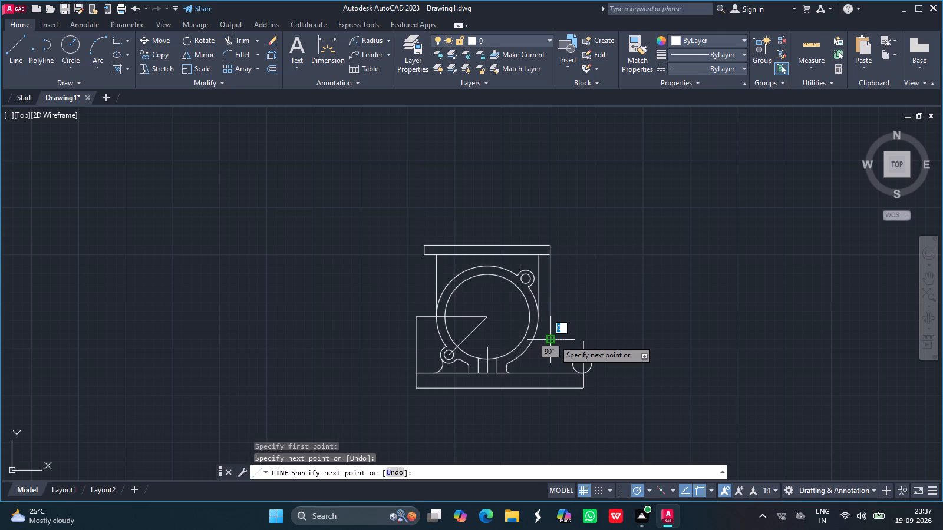
key(Return)
Draw a horizontal line leftward from the top of the base's right-end vertical line, past the line dropped from the flange.
ctrl+scroll(554, 340, up, 2)
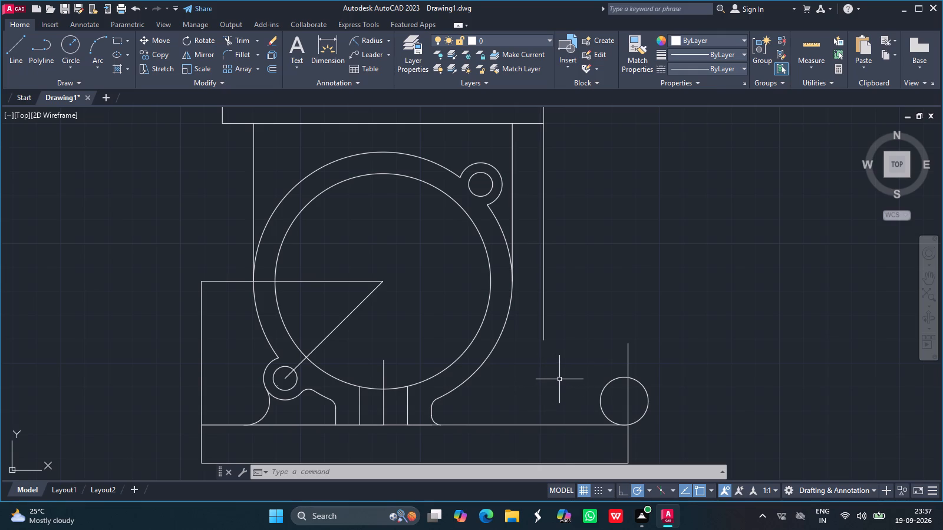
click(17, 44)
drag(631, 342, 526, 342)
click(520, 343)
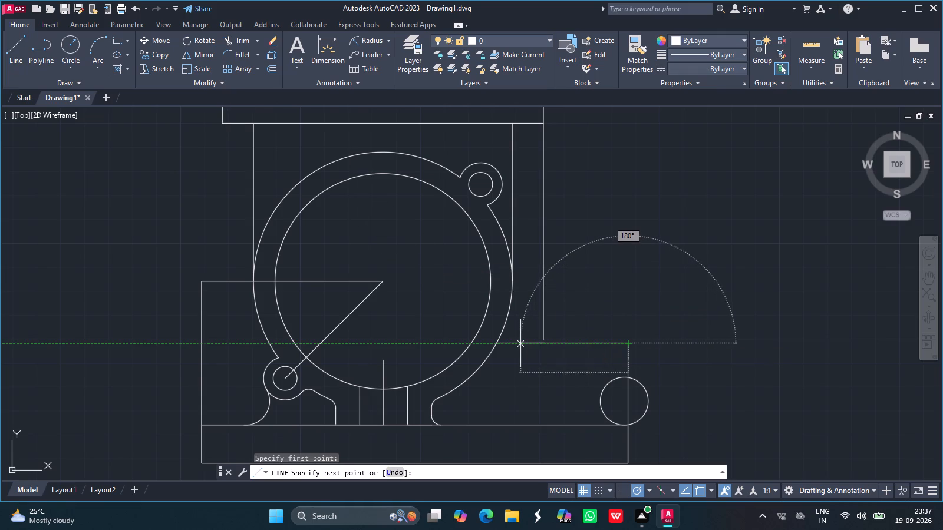
key(Return)
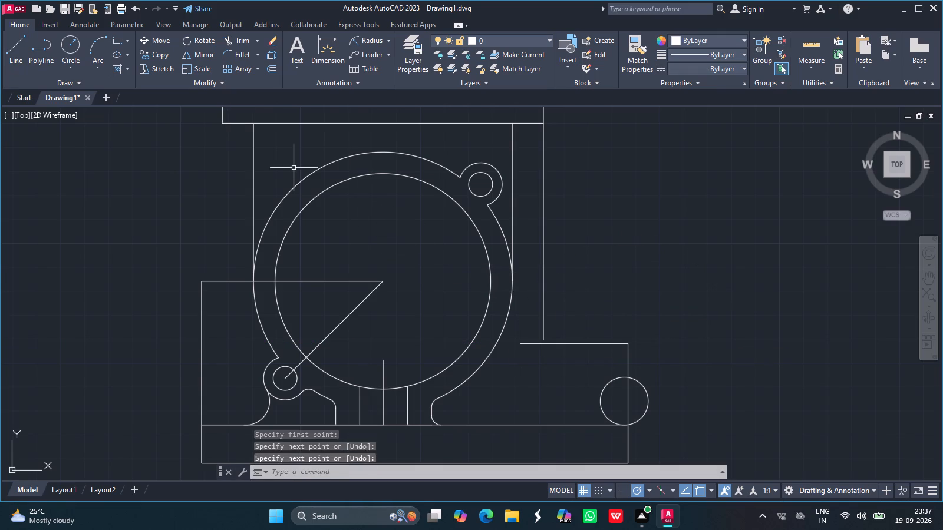
Continue the flange's dropped vertical line with a short segment that crosses below the horizontal line.
click(22, 50)
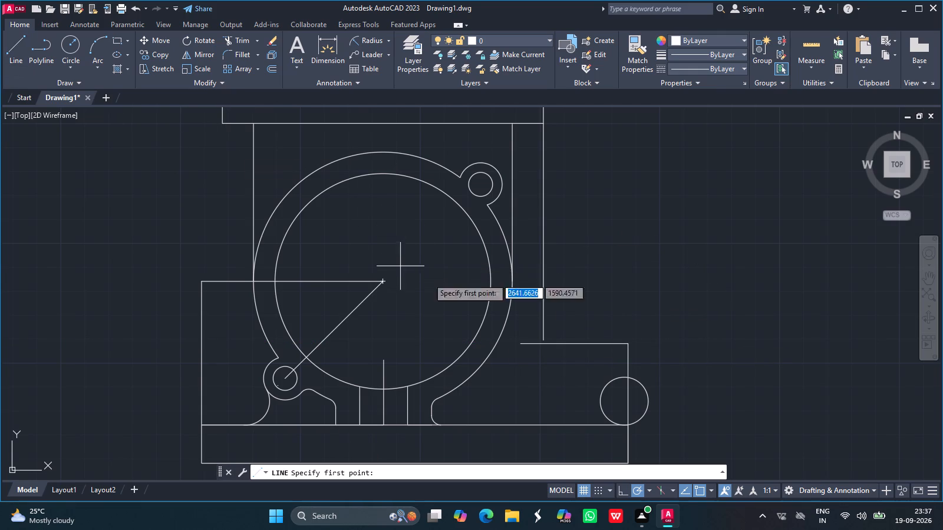
drag(547, 341, 547, 349)
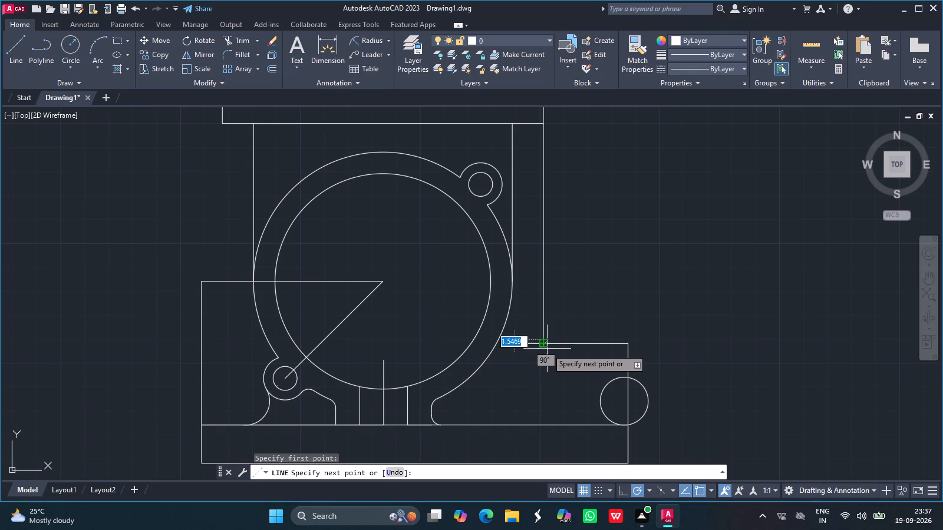
drag(547, 349, 546, 360)
click(546, 360)
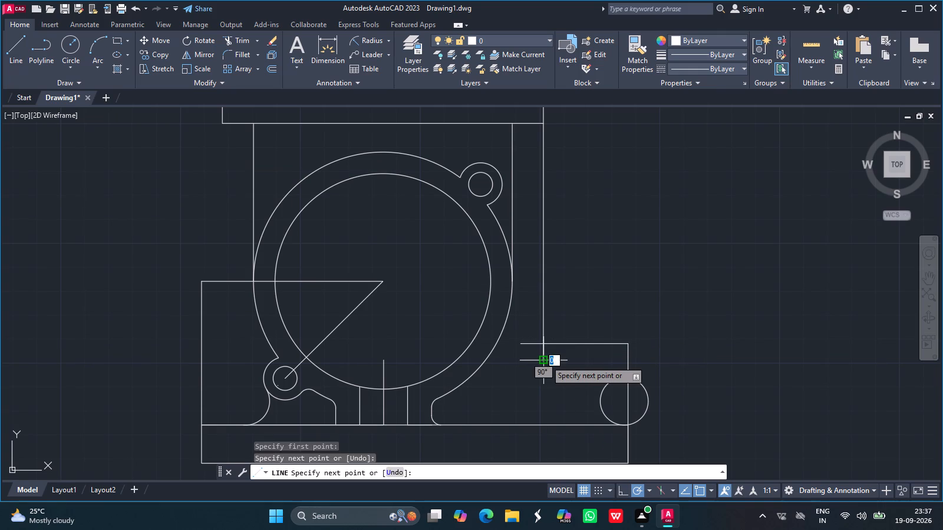
key(Return)
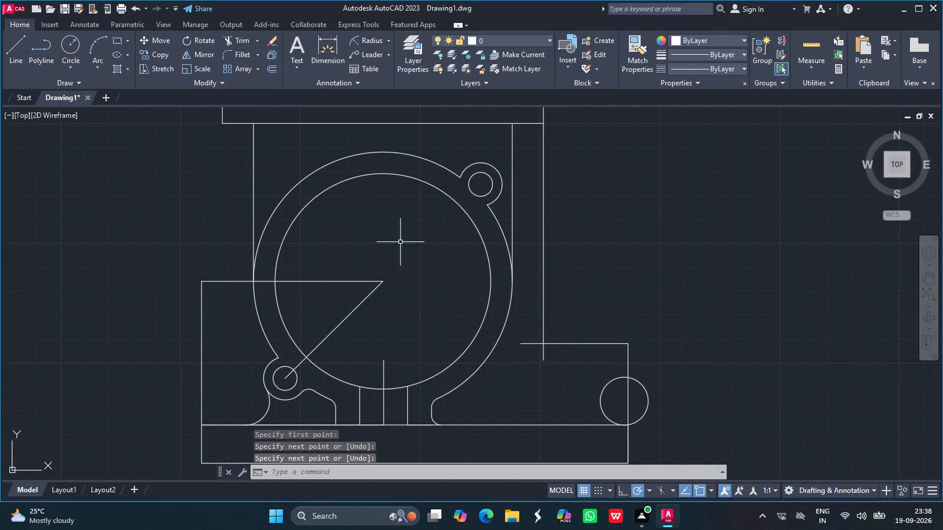
Draw a radius 12.5 circle centred where the flange's dropped line crosses the horizontal line.
click(75, 44)
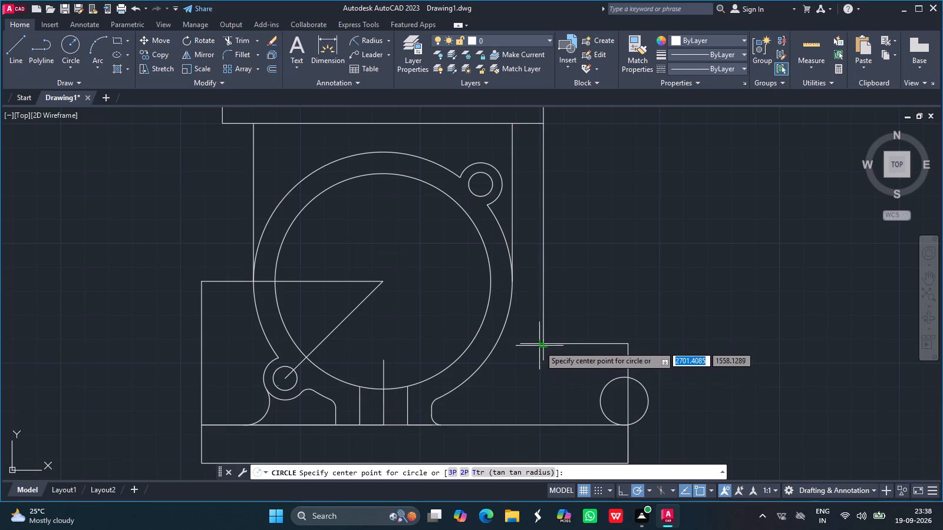
drag(545, 345, 543, 325)
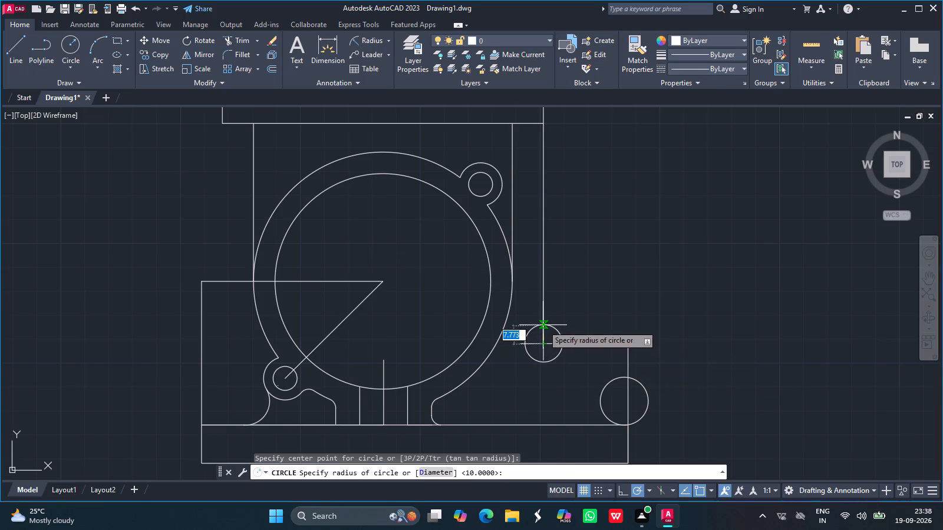
text(12.)
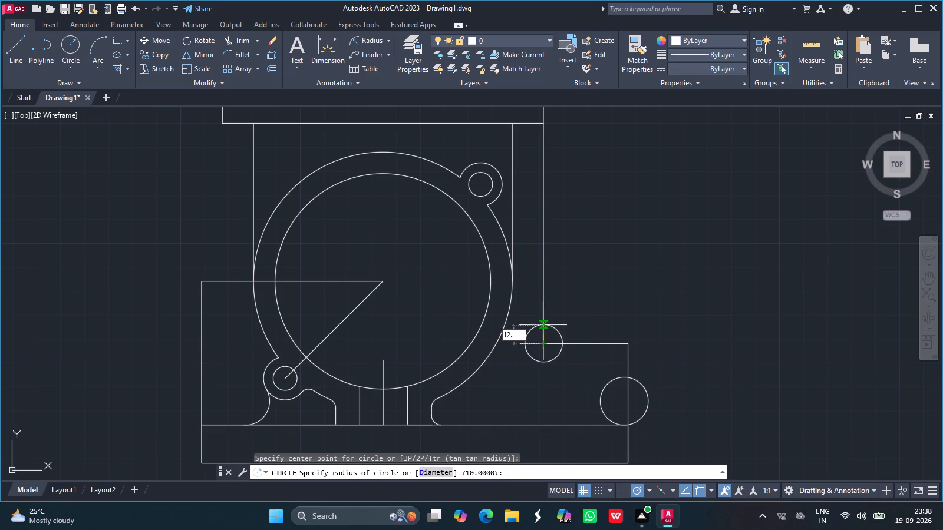
key(5)
key(Return)
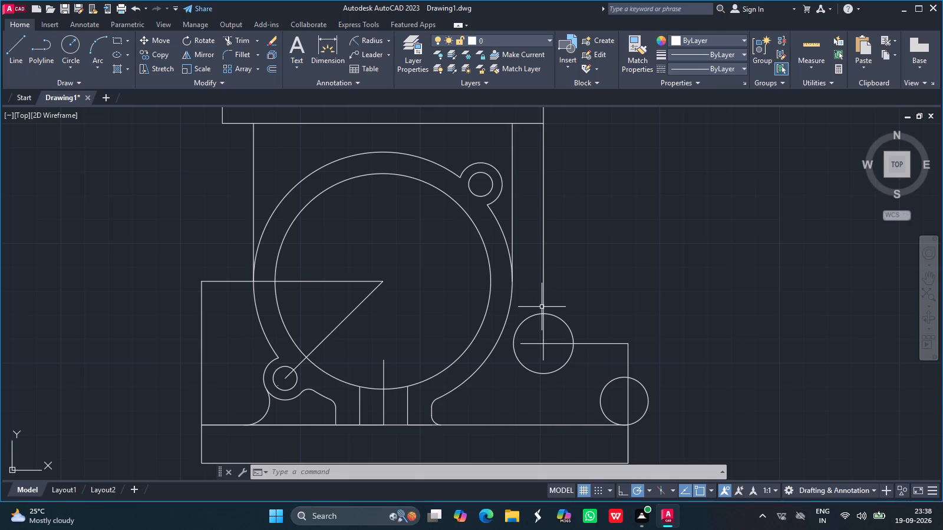
Draw a horizontal line from the top of the radius 12.5 circle leftward to the large outer arc.
click(18, 46)
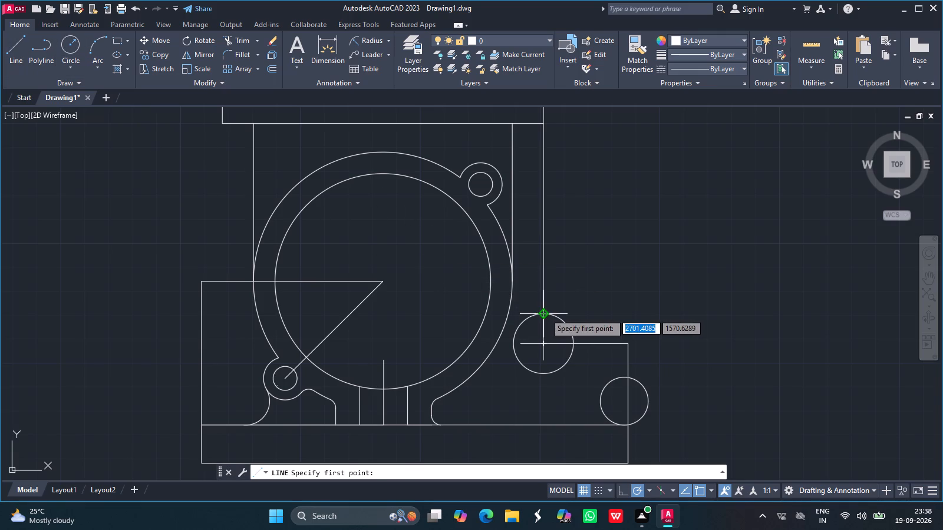
drag(545, 313, 512, 311)
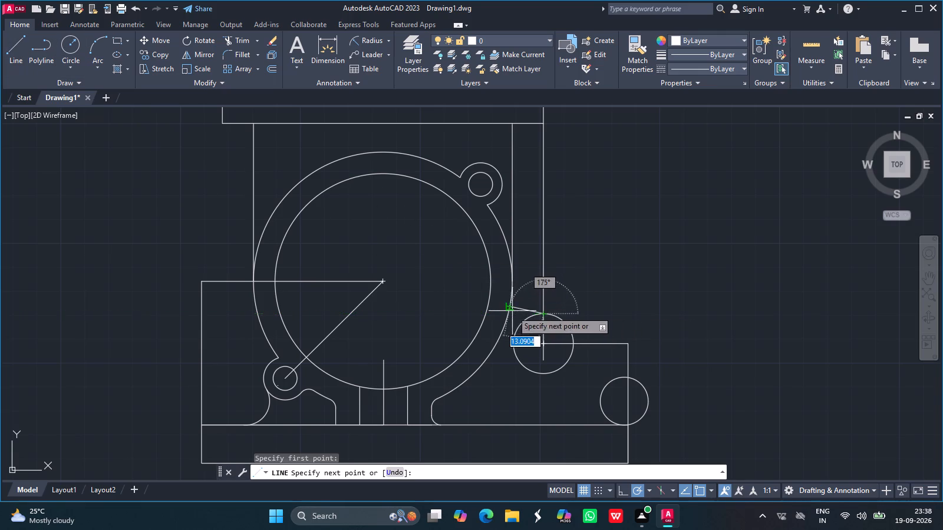
drag(512, 311, 510, 306)
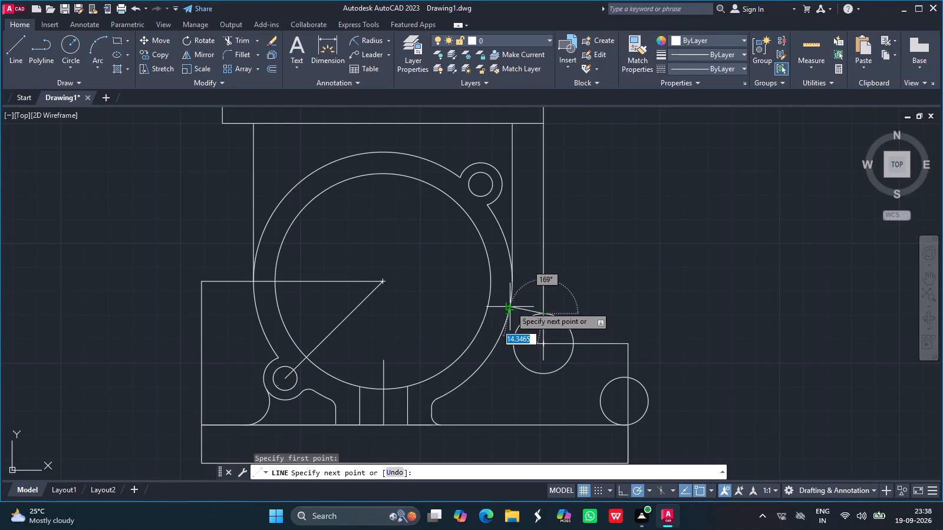
drag(510, 306, 499, 317)
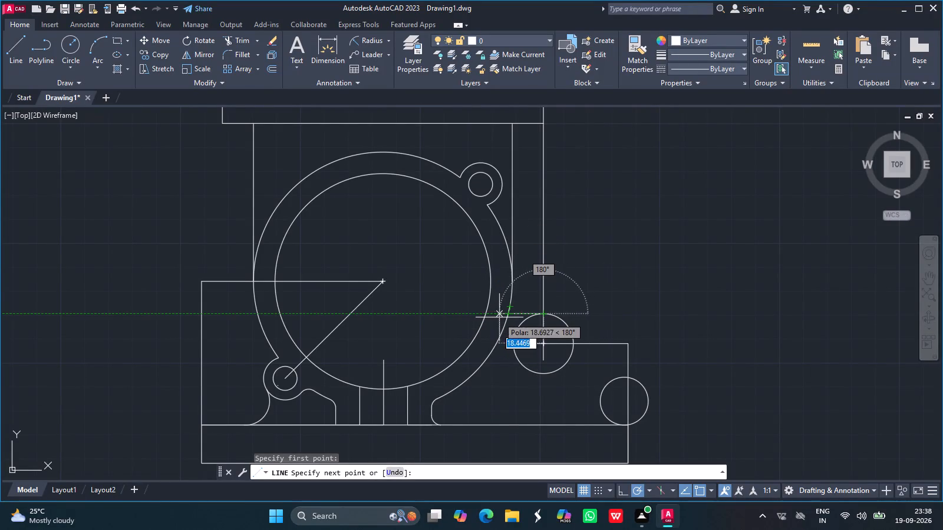
drag(499, 317, 505, 314)
click(505, 314)
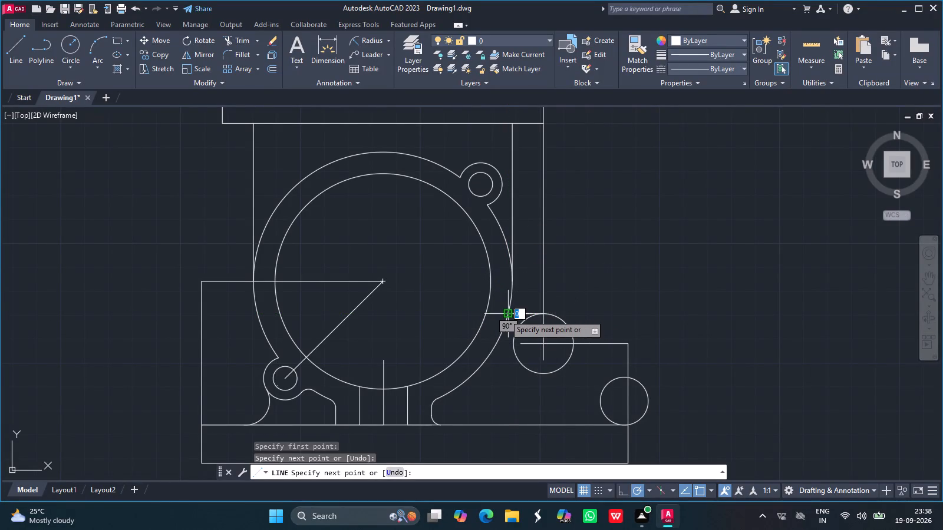
key(Return)
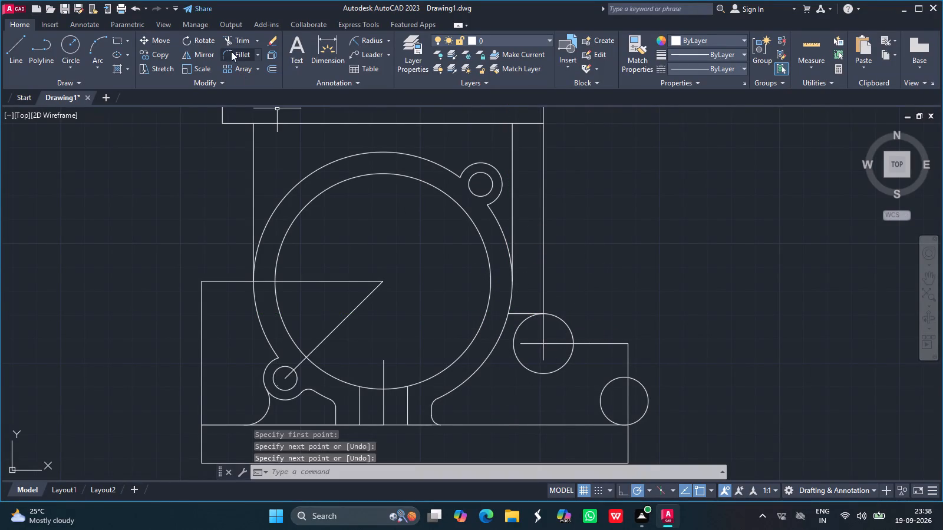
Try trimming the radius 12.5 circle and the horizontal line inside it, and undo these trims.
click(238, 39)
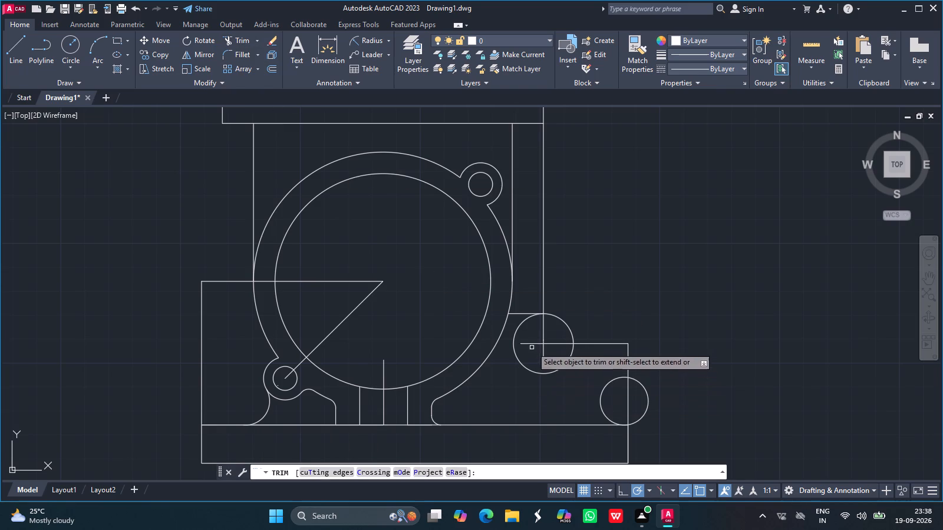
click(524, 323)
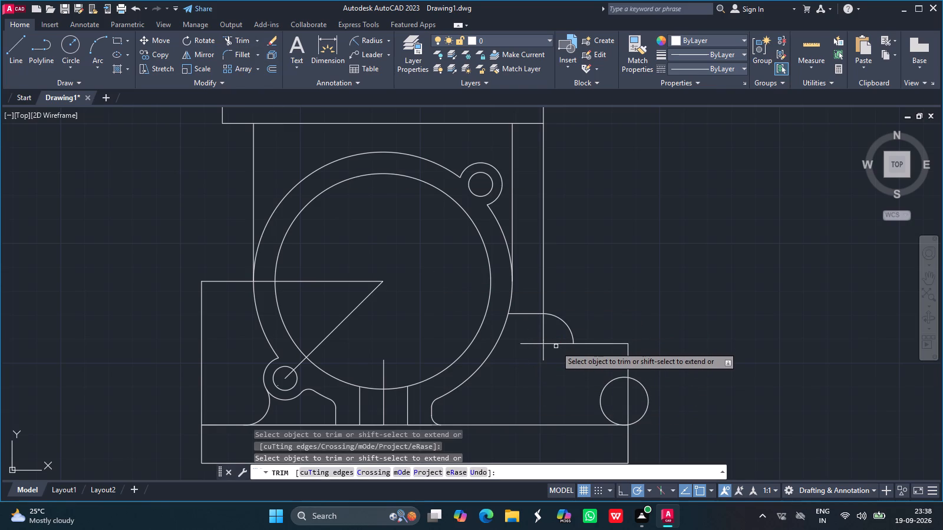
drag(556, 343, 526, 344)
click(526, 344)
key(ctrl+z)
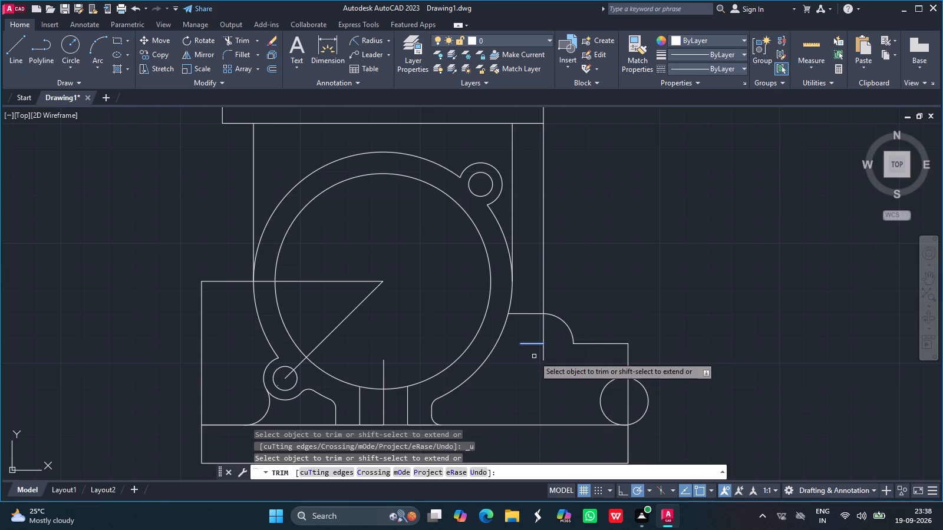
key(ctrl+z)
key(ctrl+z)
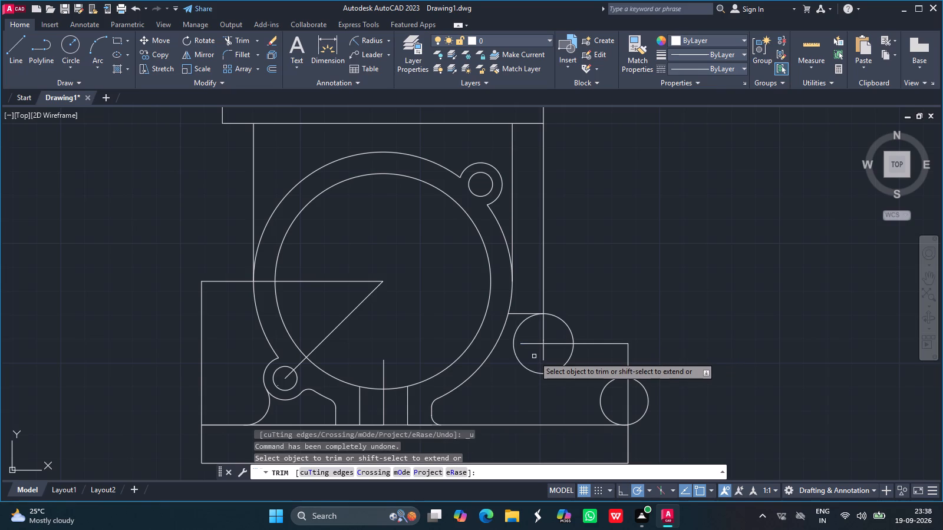
Trim the radius 12.5 circle down to its upper-right quarter arc.
click(517, 333)
key(Return)
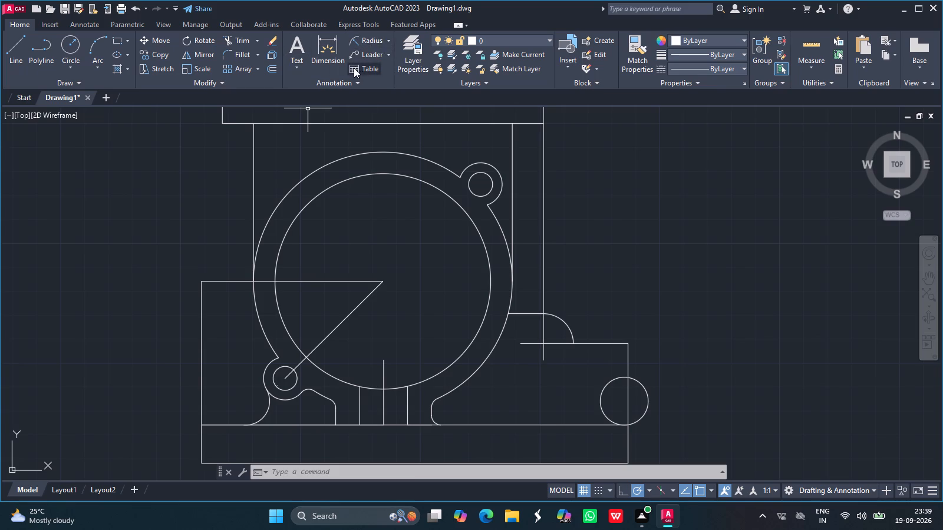
Fillet the right wall line and the short horizontal line beside the quarter arc with radius 12.5.
click(241, 56)
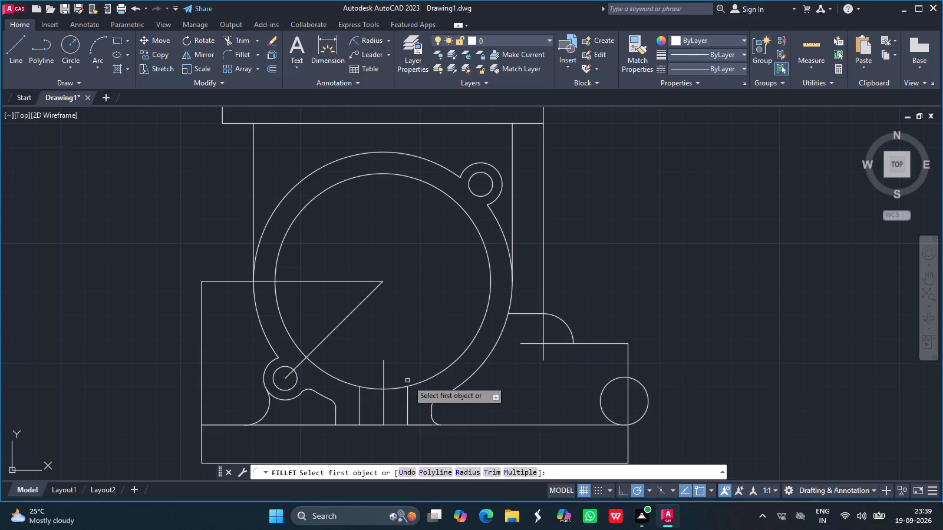
click(469, 472)
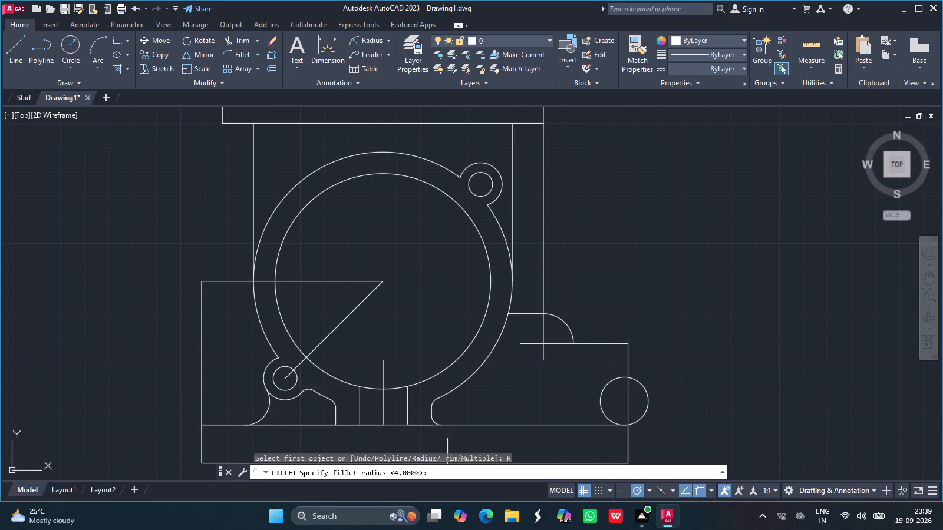
text(12)
text(.5)
key(Return)
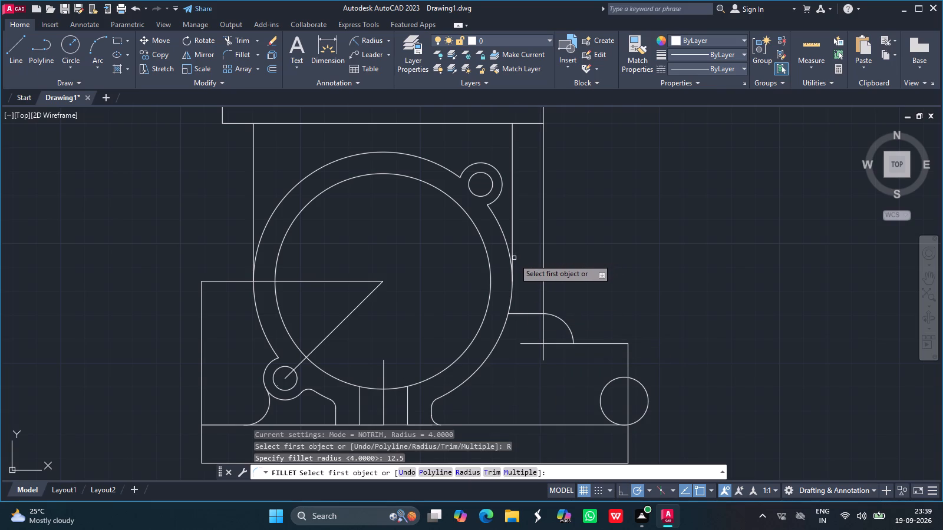
drag(512, 257, 526, 318)
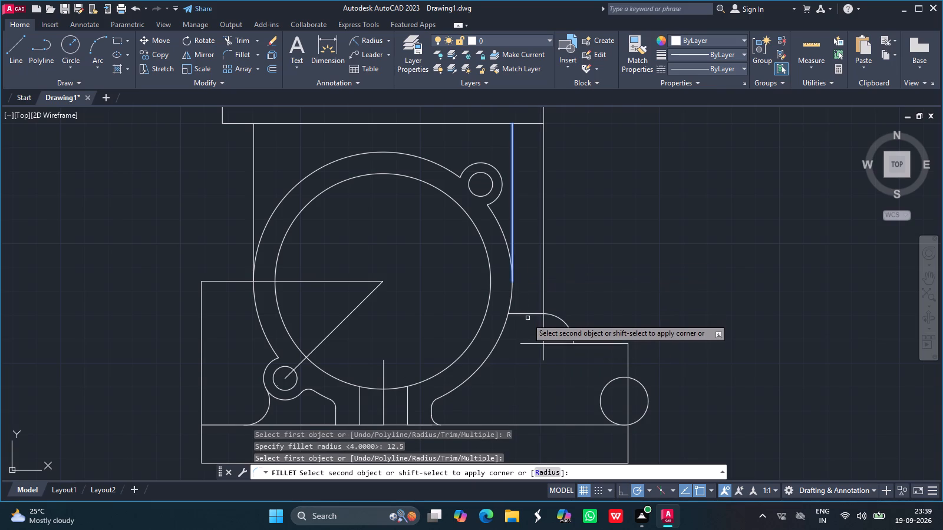
drag(526, 318, 521, 313)
click(521, 313)
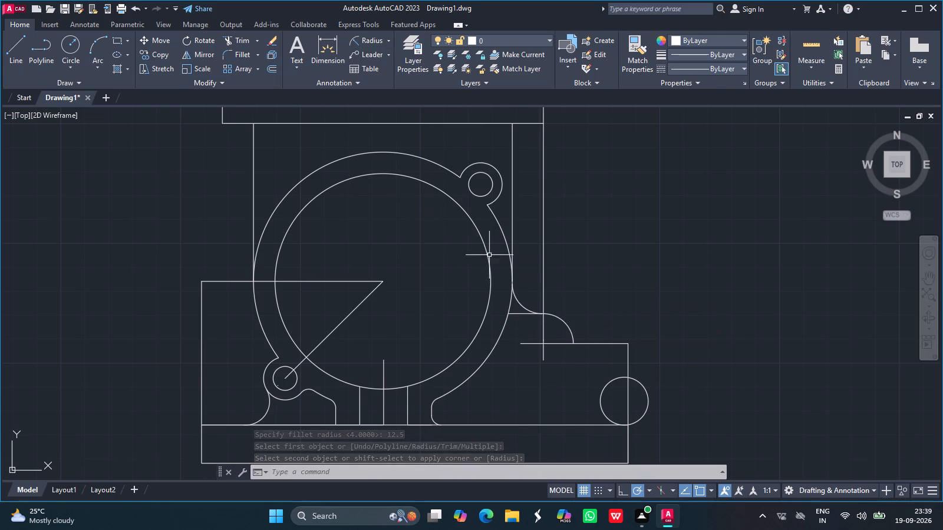
Trim the leftover horizontal line between the radius 12.5 fillet and the large outer arc.
click(229, 42)
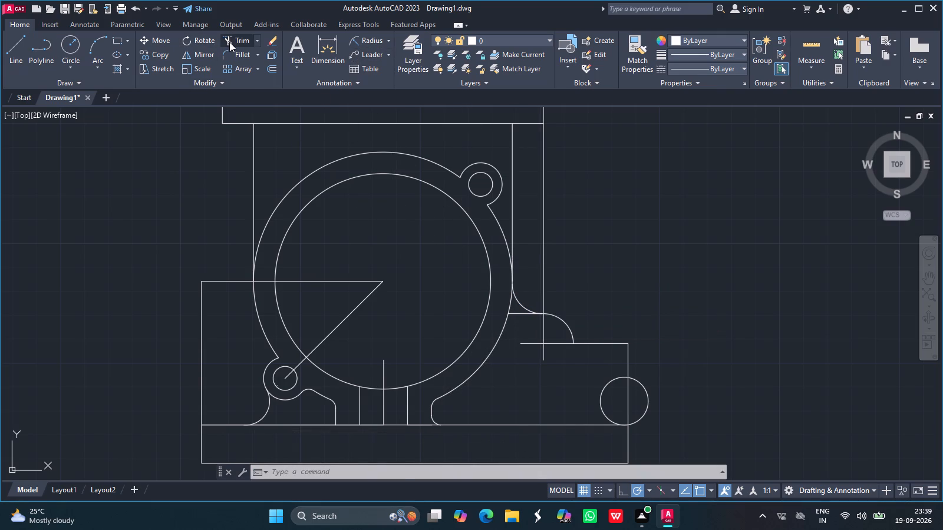
click(521, 312)
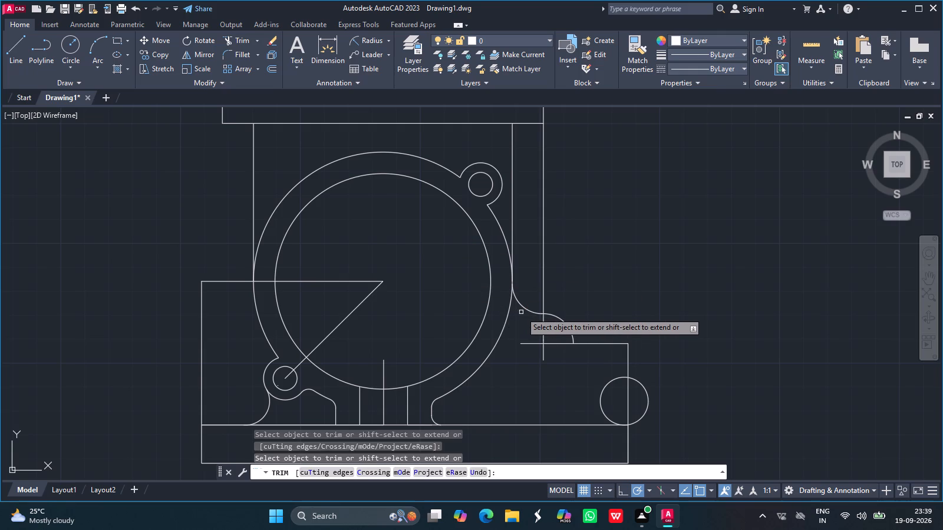
key(Escape)
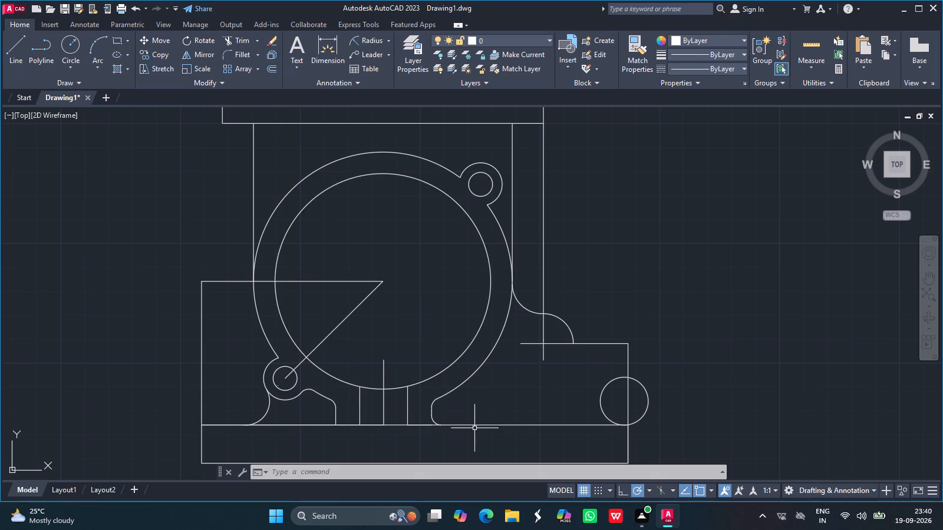
Draw a vertical line from the lower end of the long line through the quarter arc down to the base's top edge.
click(21, 47)
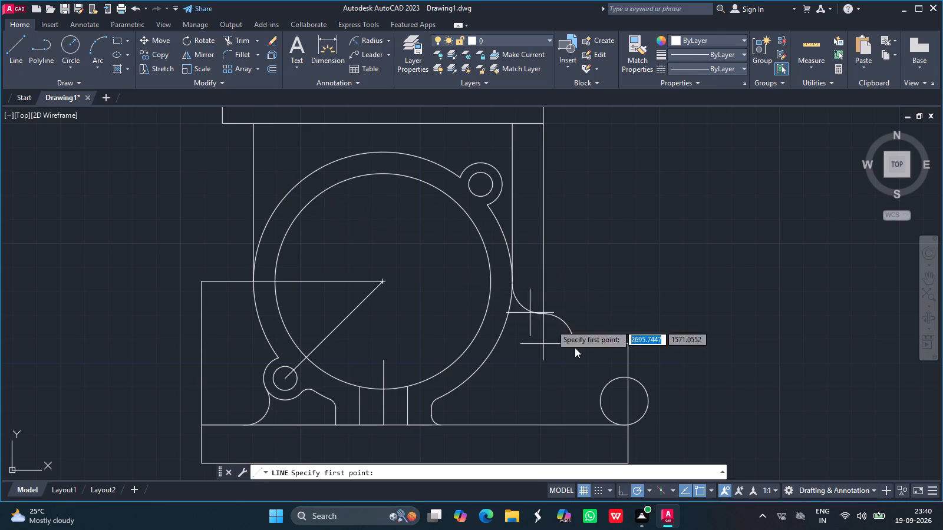
drag(546, 359, 546, 366)
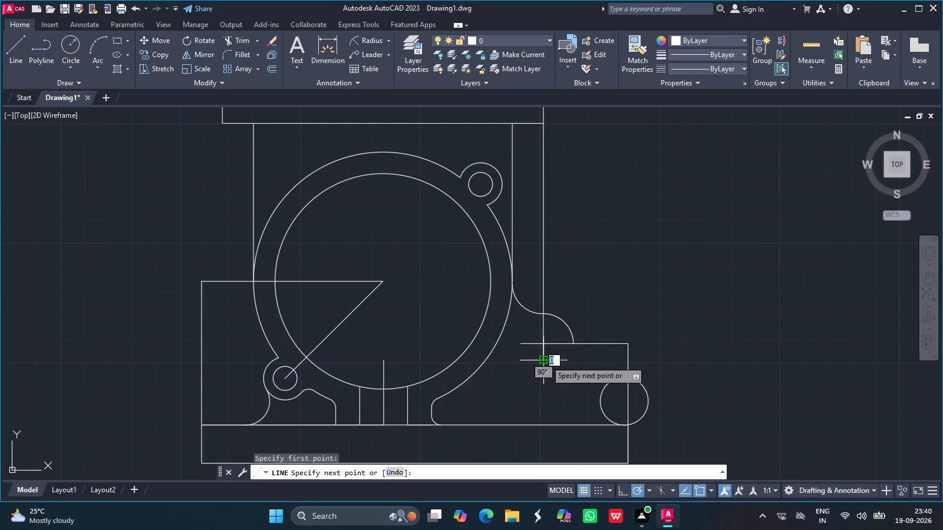
drag(546, 366, 544, 439)
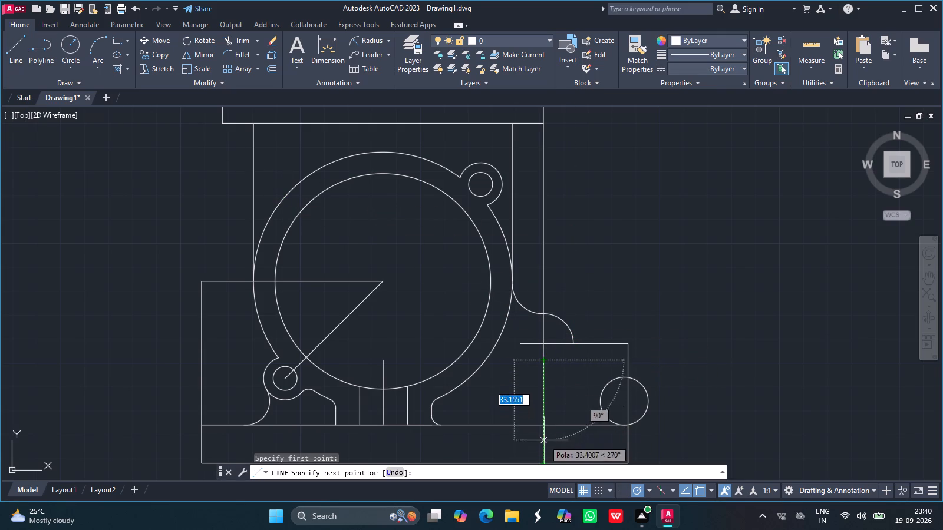
drag(544, 439, 542, 426)
click(542, 426)
key(Return)
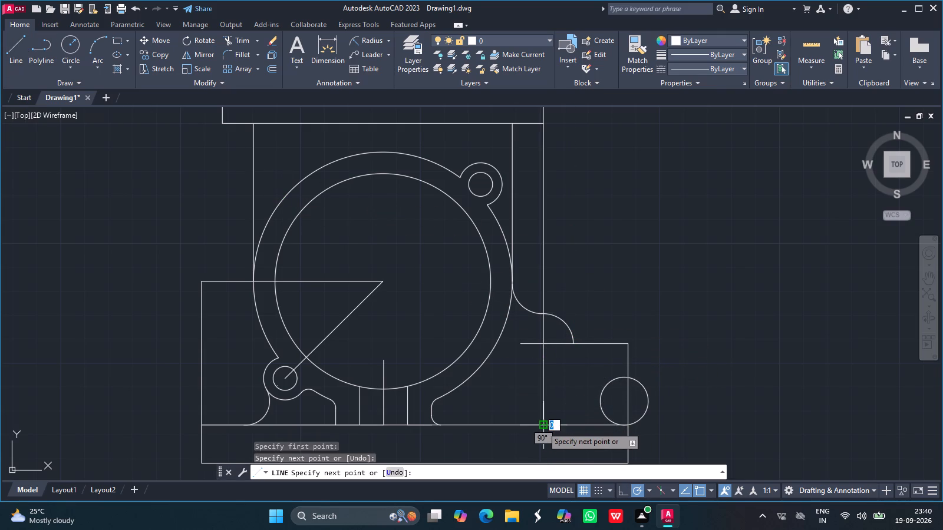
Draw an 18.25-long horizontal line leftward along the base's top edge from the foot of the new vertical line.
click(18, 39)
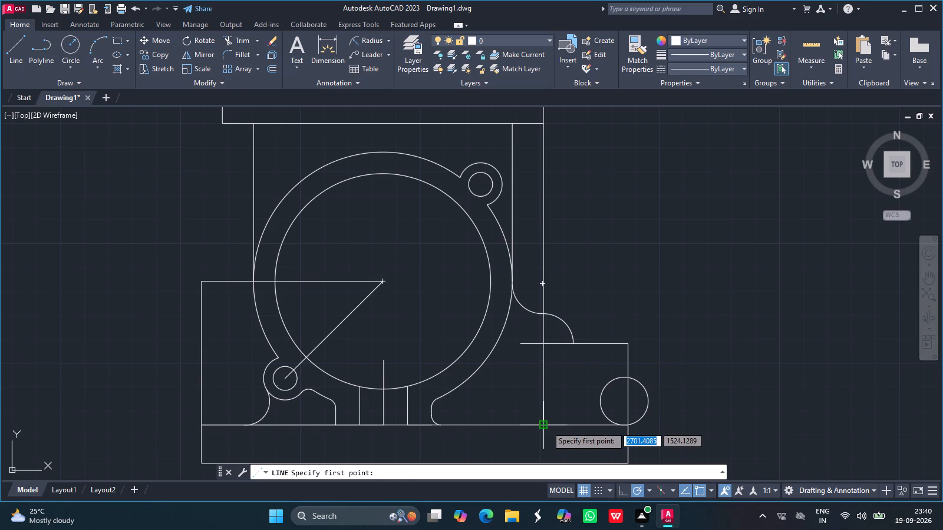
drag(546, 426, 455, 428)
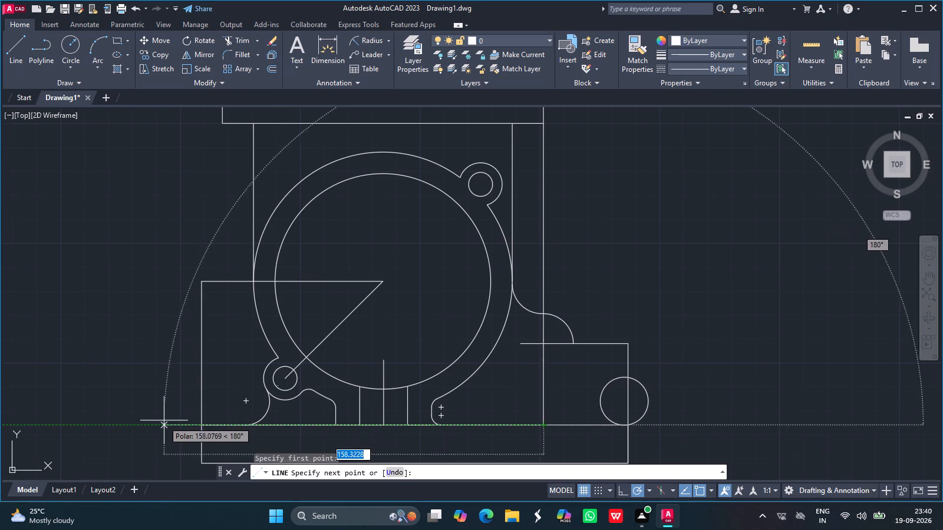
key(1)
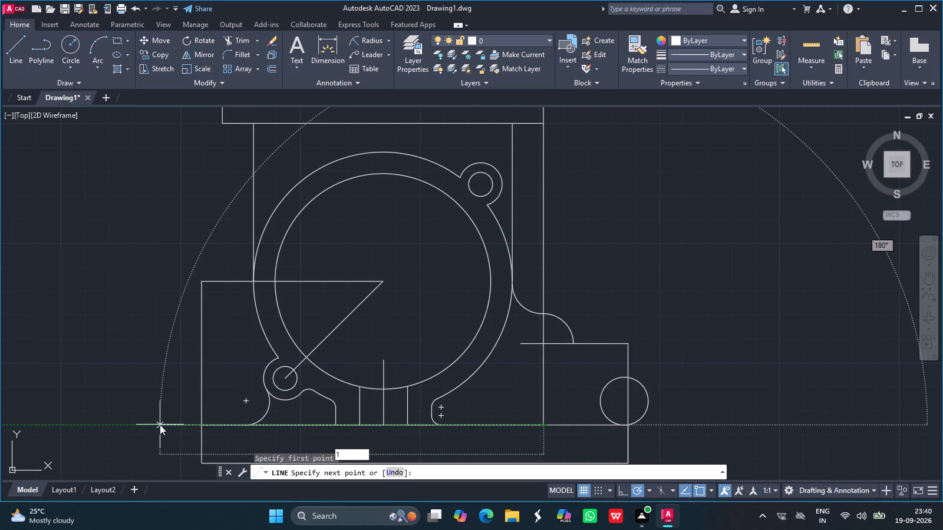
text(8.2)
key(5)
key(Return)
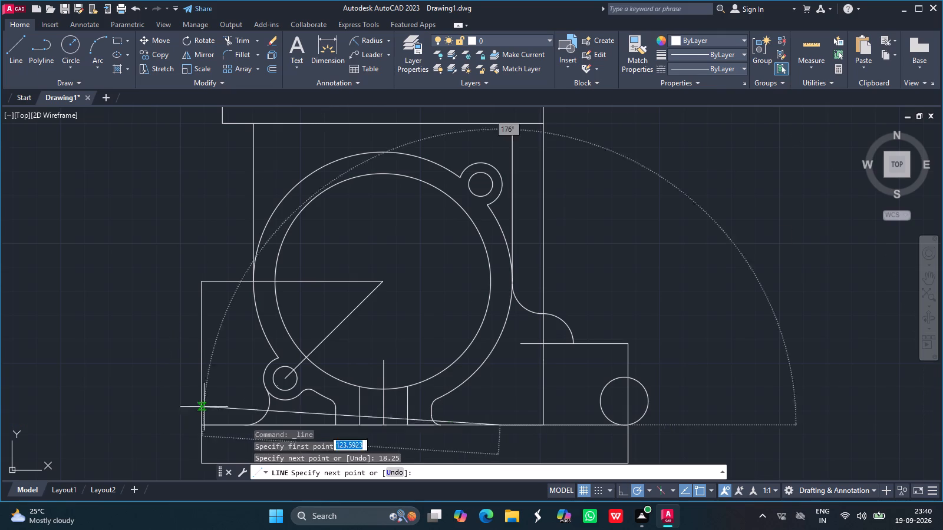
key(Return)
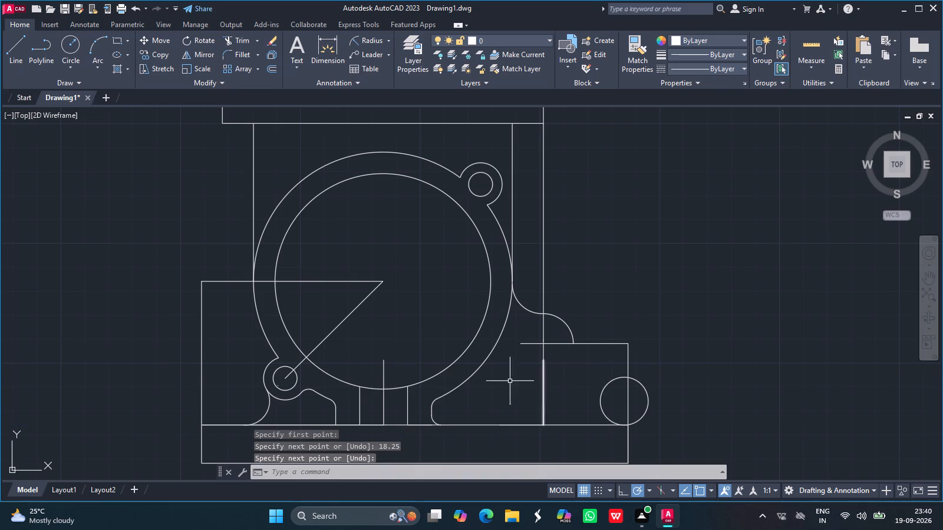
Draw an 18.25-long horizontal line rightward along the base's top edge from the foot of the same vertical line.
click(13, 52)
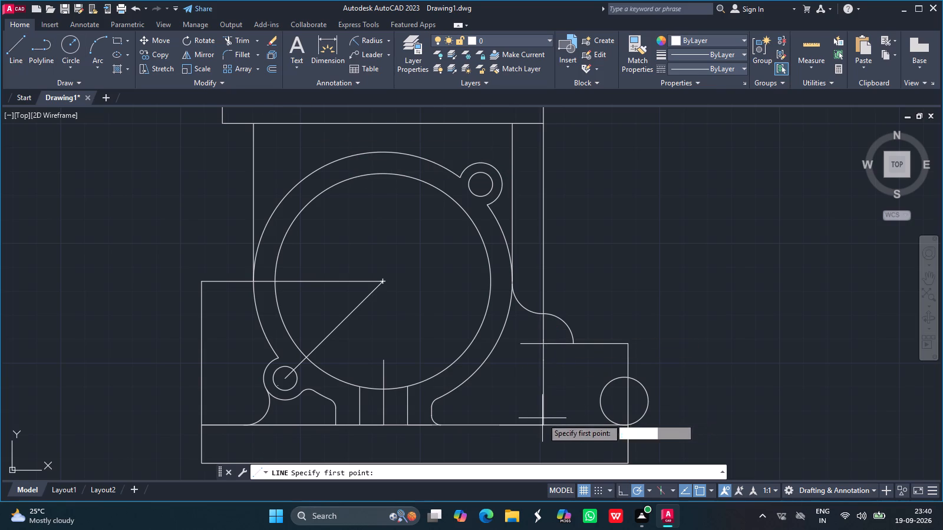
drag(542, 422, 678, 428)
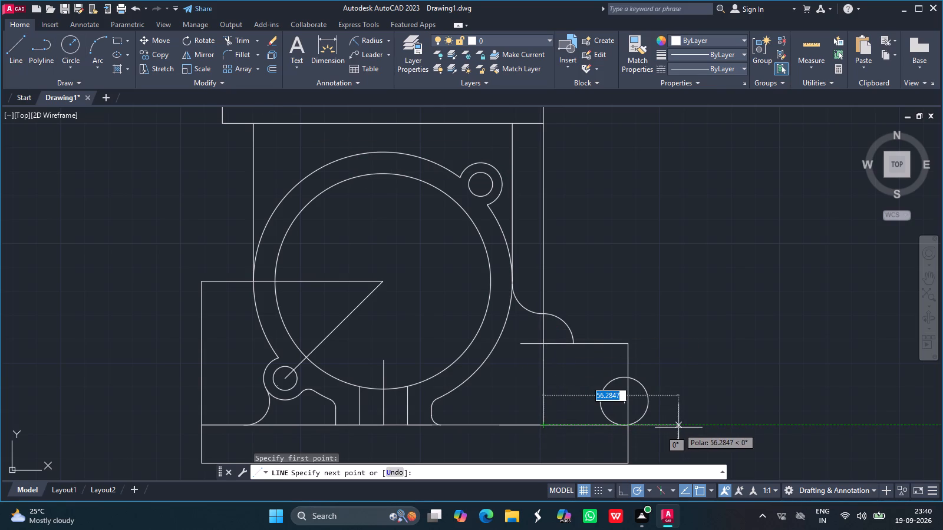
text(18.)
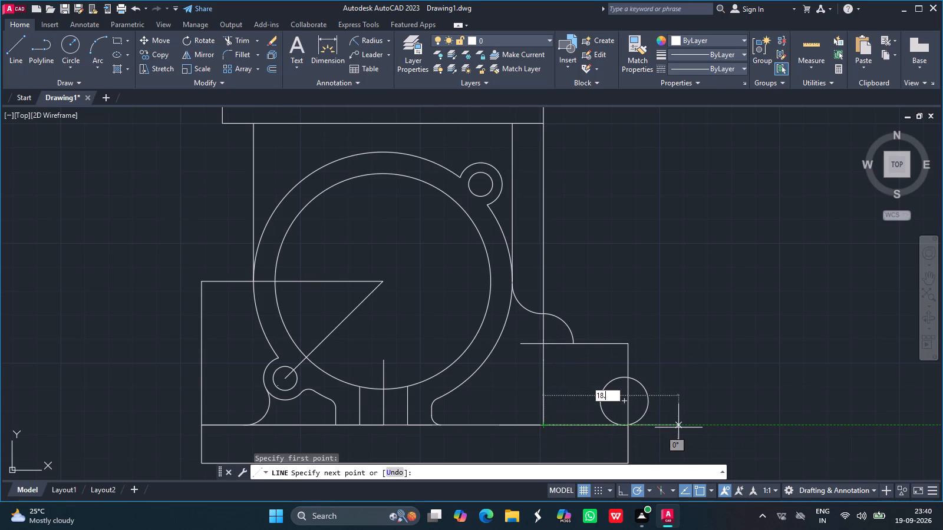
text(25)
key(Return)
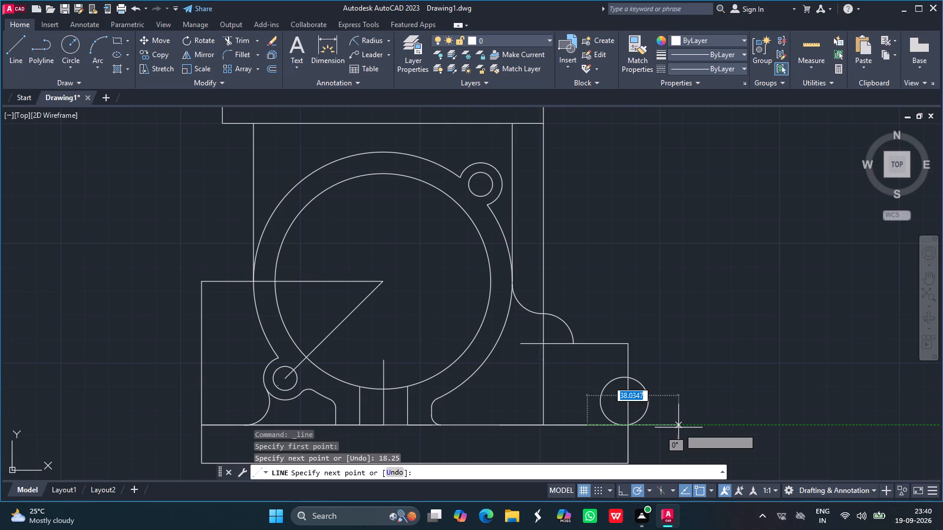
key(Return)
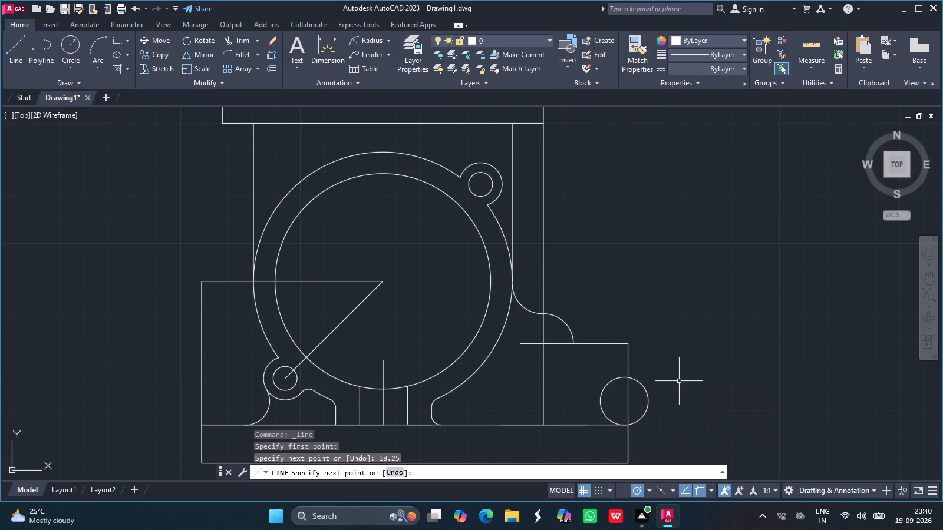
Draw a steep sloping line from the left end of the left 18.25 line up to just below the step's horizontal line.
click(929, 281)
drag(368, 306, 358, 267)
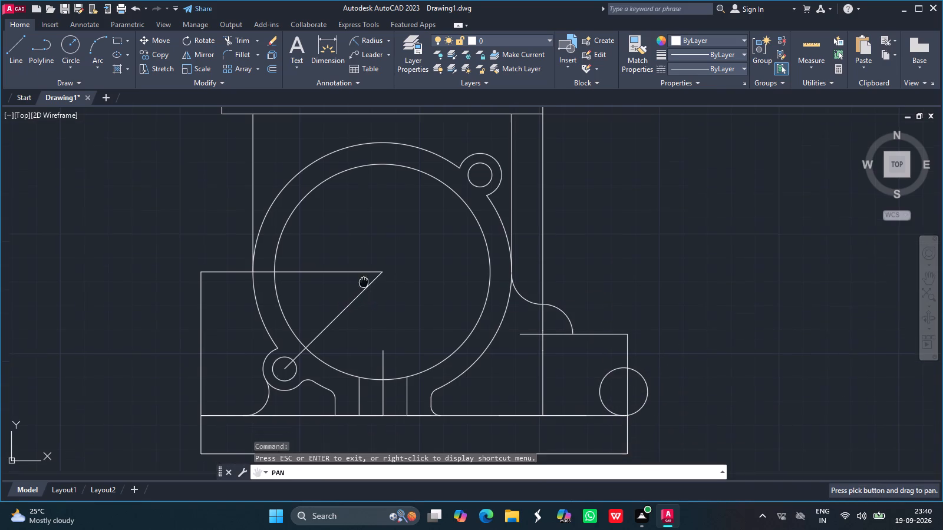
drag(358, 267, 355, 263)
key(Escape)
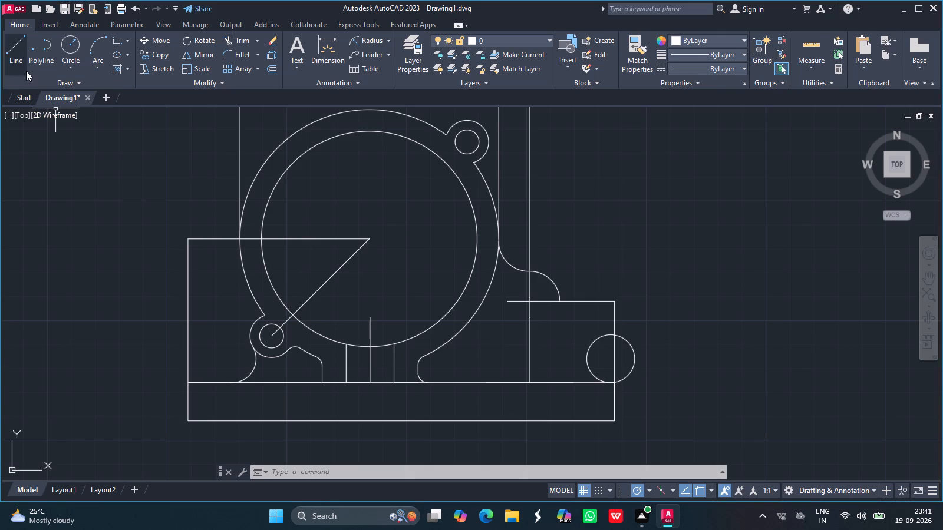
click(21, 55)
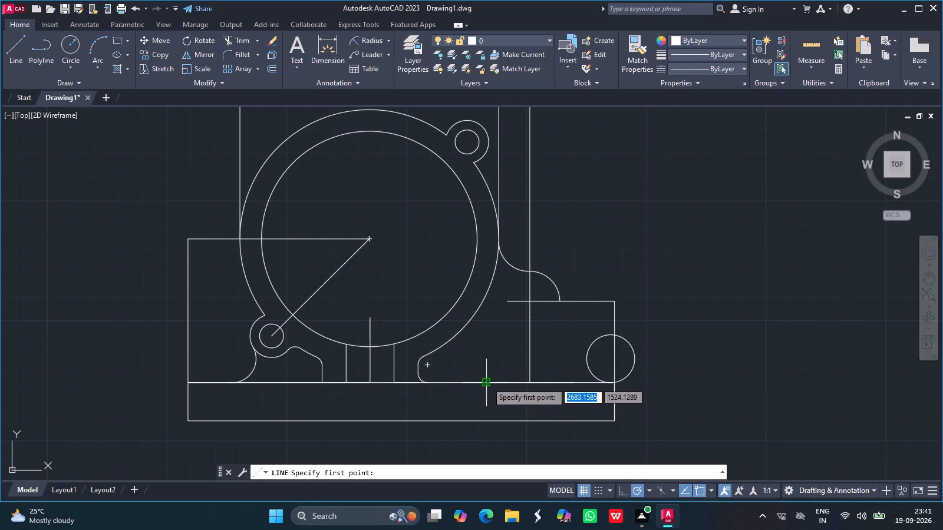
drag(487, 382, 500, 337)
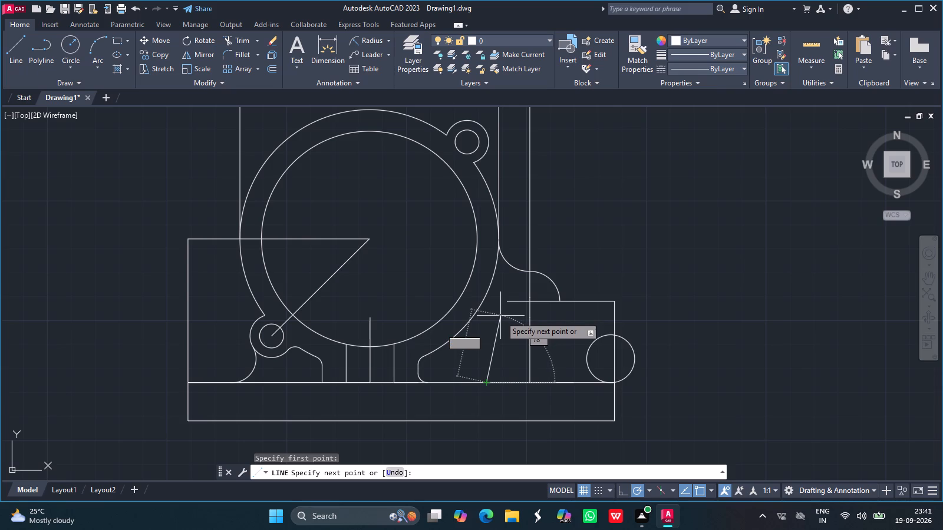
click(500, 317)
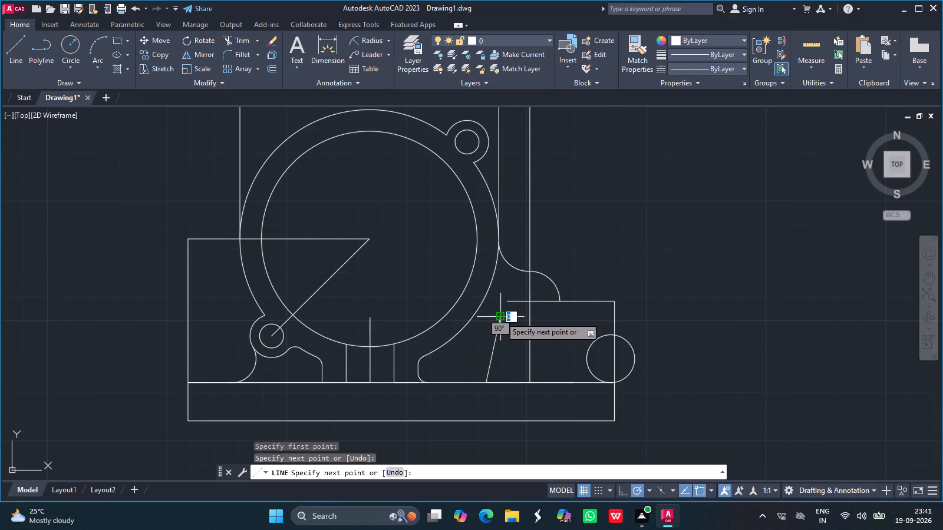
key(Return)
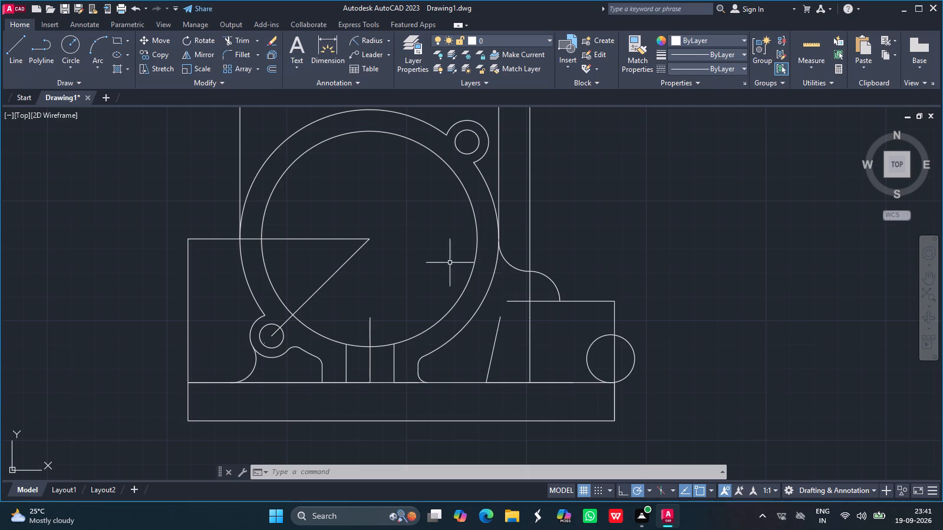
Draw a 19.3-long vertical line straight down from the point where the fillet meets the top of the quarter arc.
click(14, 46)
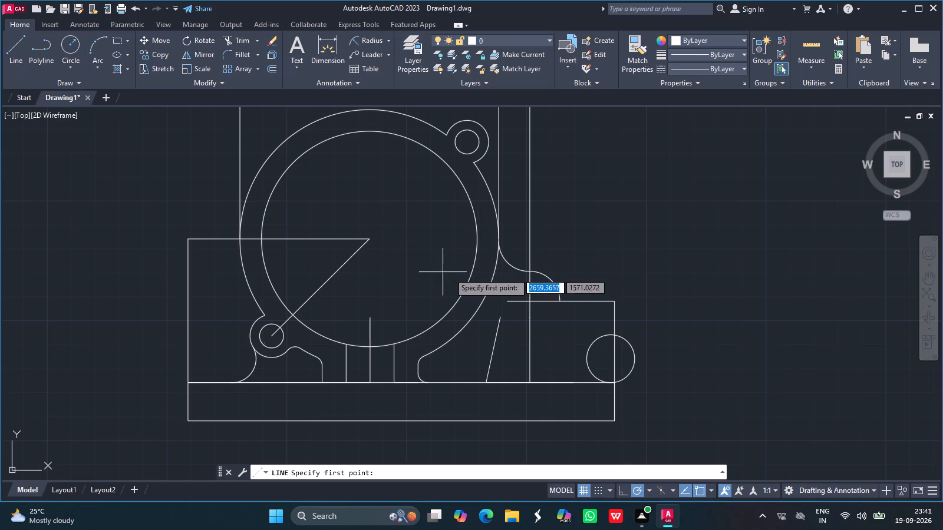
drag(529, 273, 532, 313)
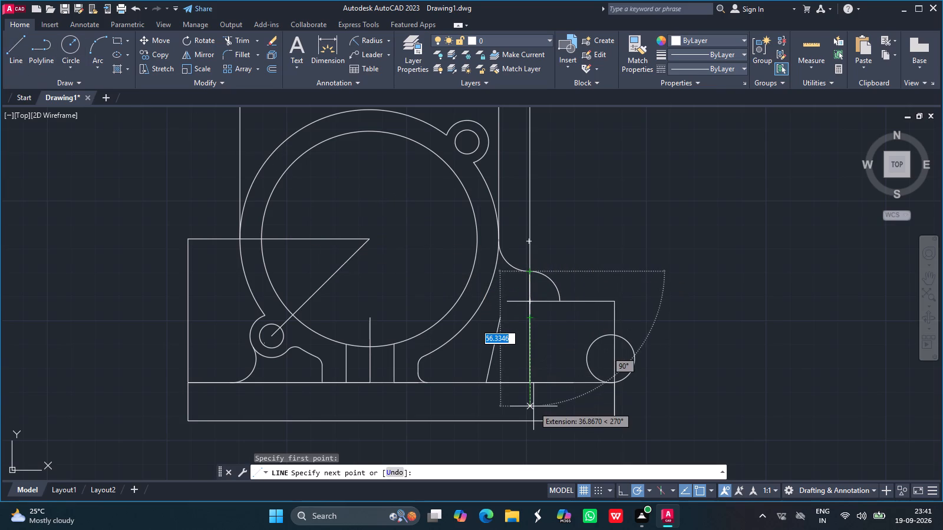
key(1)
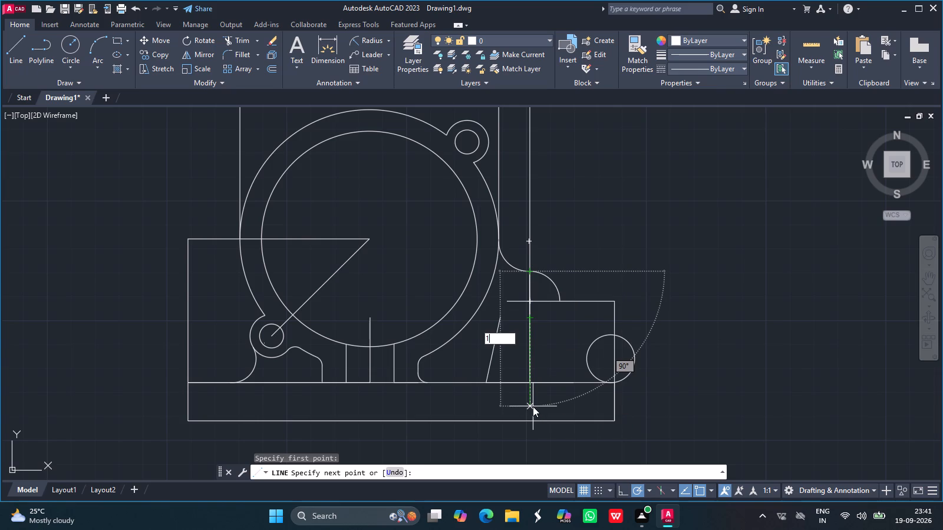
text(9.3)
key(Return)
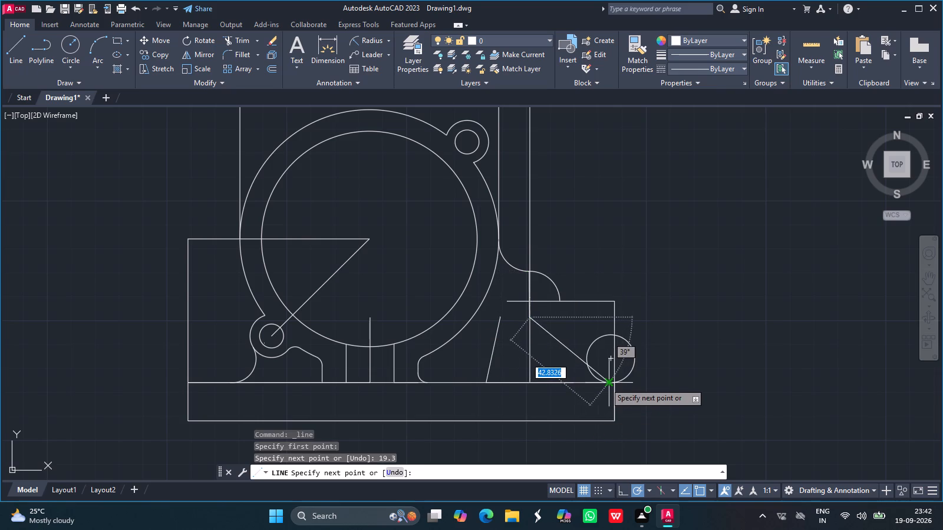
key(Return)
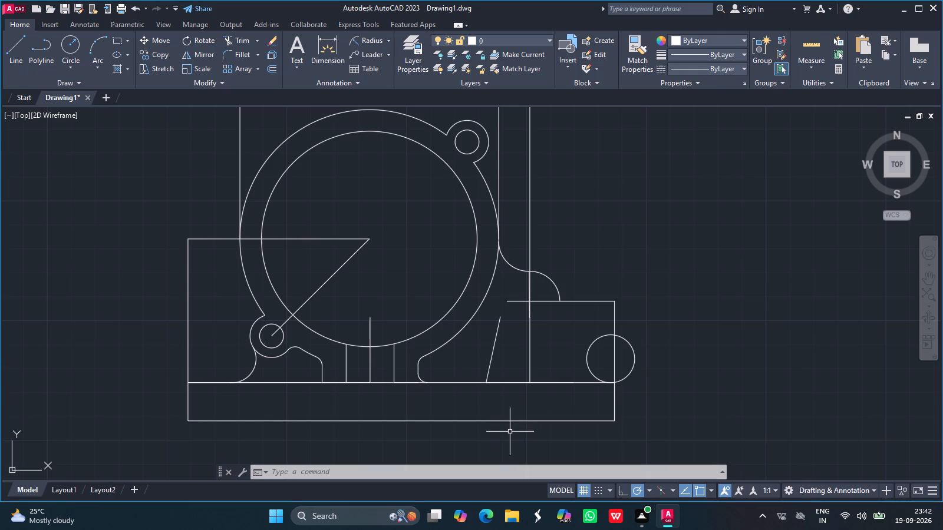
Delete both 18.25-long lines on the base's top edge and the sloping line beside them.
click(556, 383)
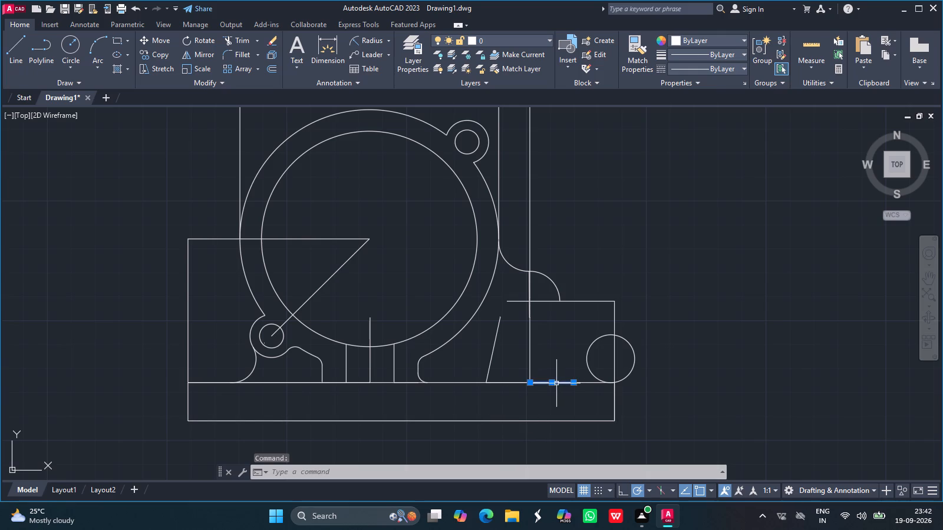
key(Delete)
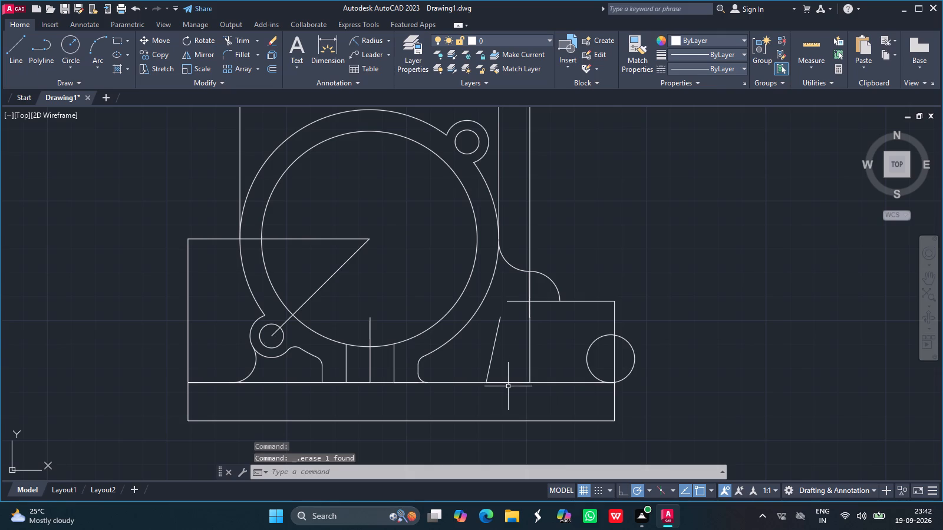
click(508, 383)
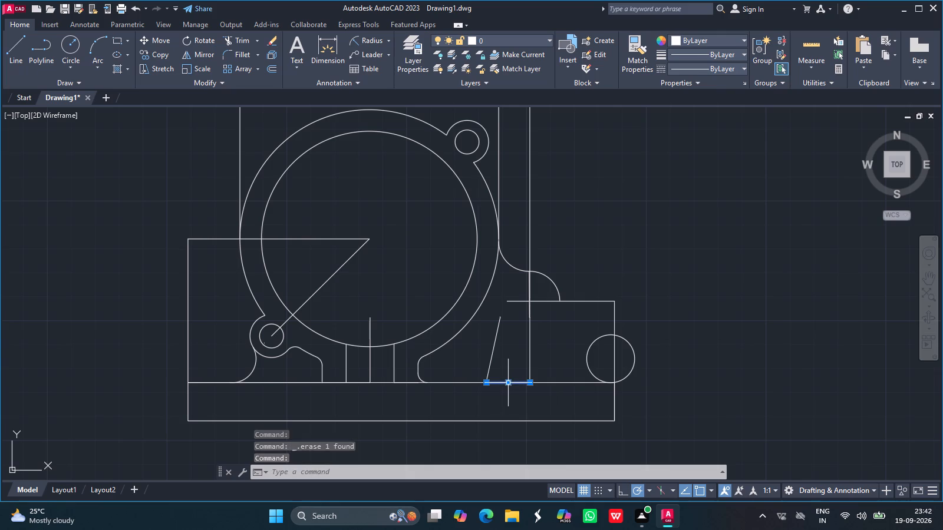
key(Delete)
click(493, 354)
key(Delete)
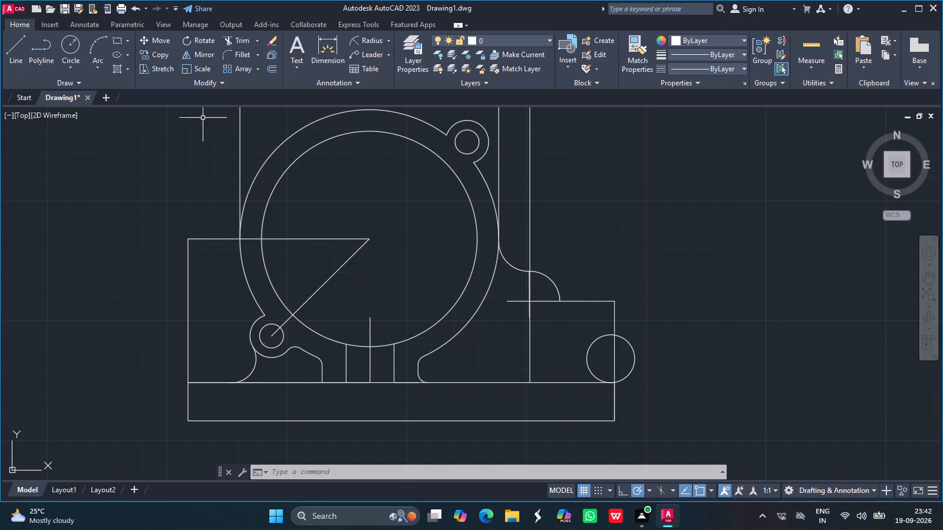
Draw a 12.5-long horizontal line rightward along the base's top edge from the foot of the vertical line under the quarter arc.
click(18, 50)
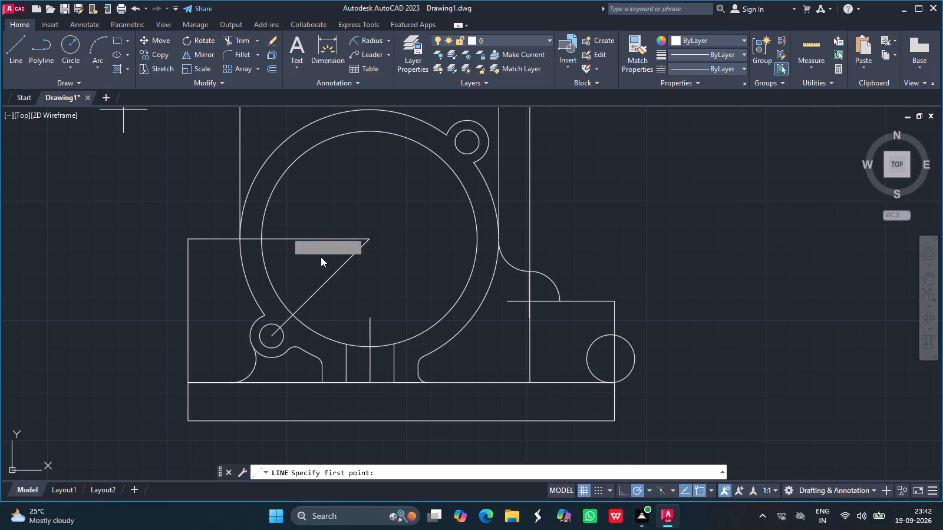
click(531, 382)
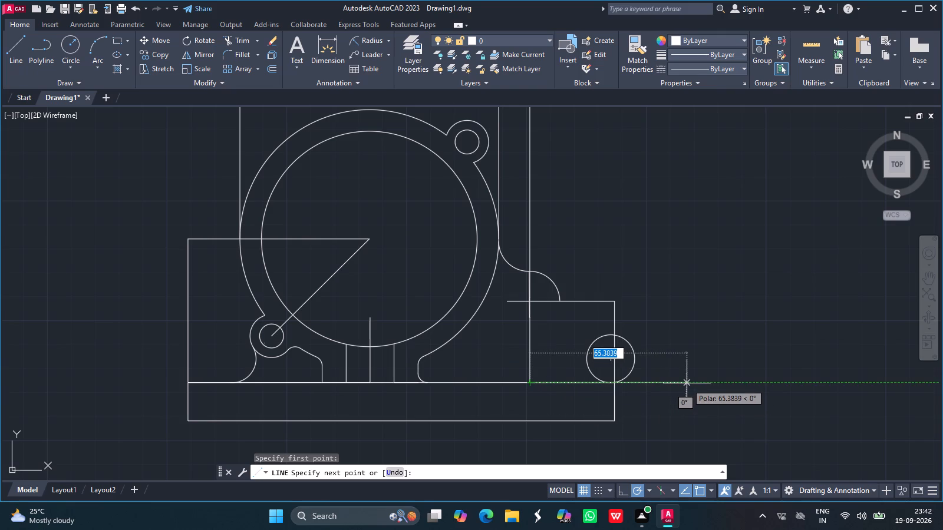
text(12.5)
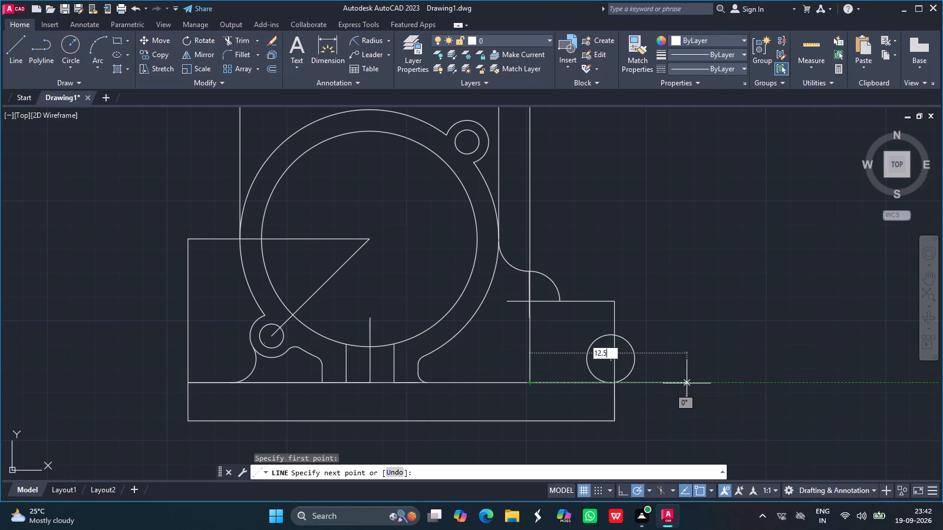
key(Return)
key(Return)
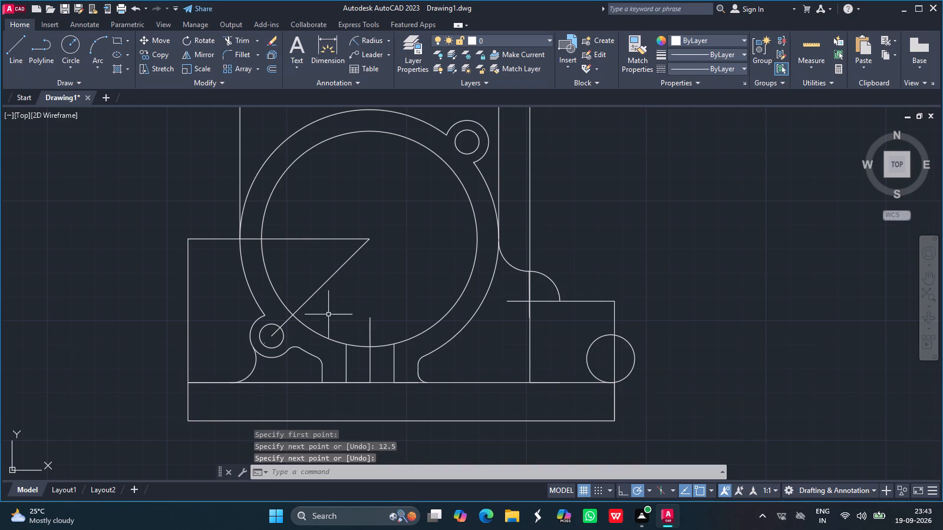
Draw a 24-long horizontal line leftward along the base's top edge from the foot of the same vertical line.
click(7, 46)
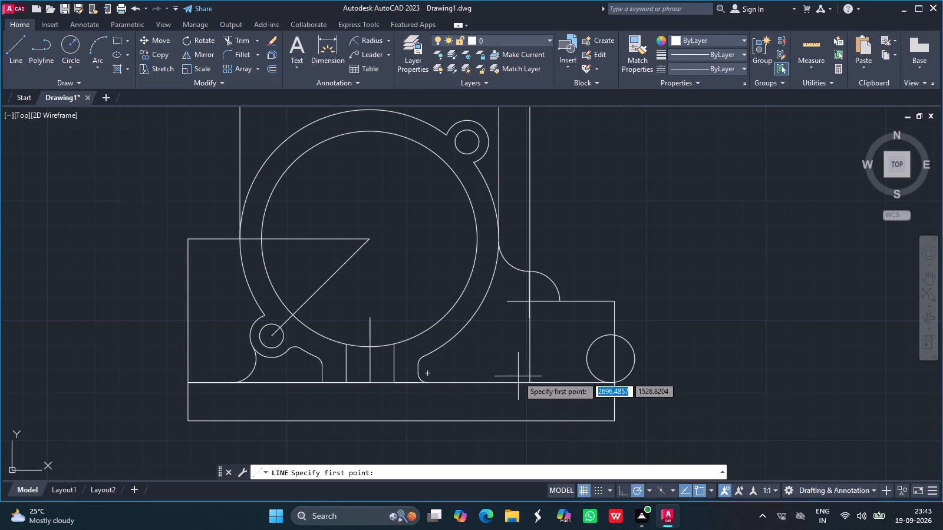
drag(530, 382, 358, 374)
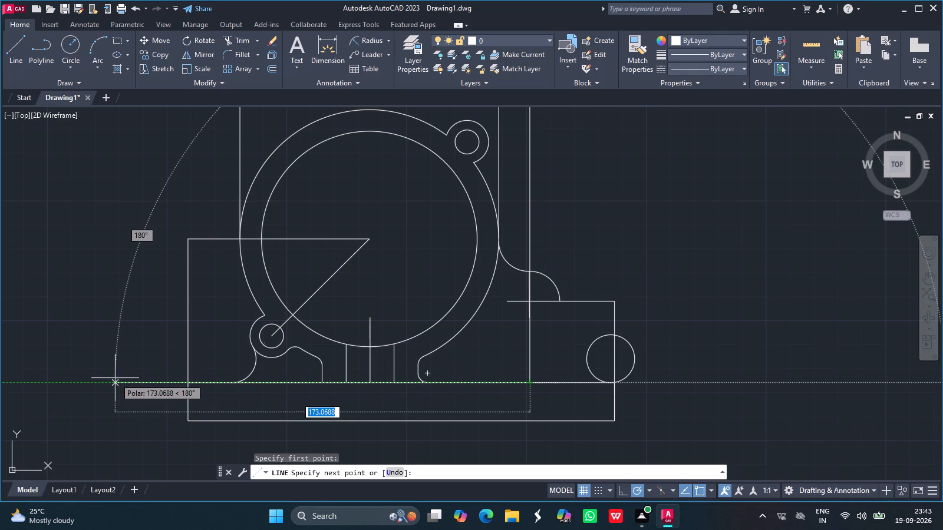
text(24)
key(Return)
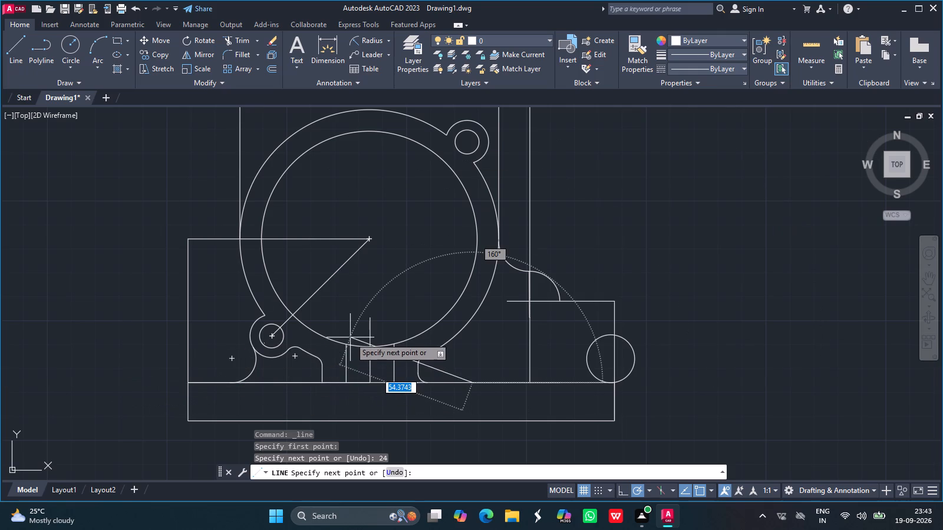
key(Return)
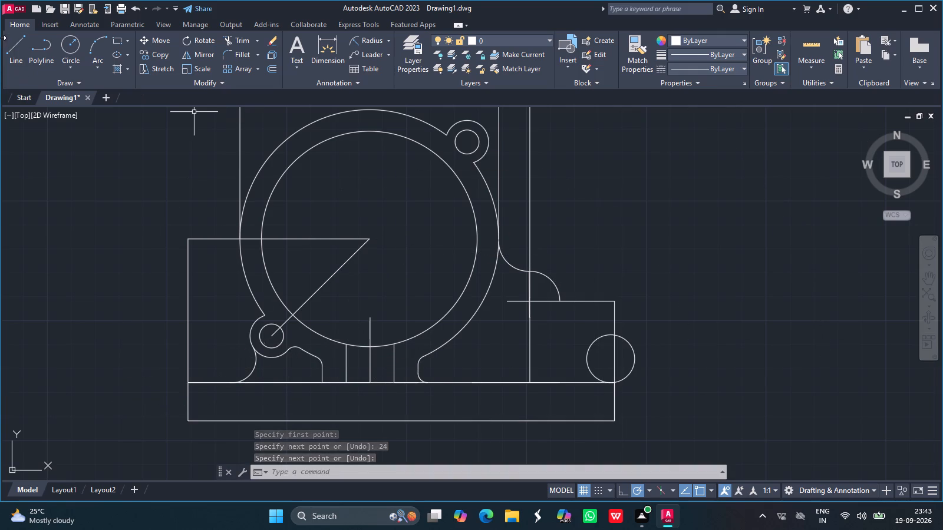
Draw a sloping line about 28.4 long at about 78° upward from the left end of the 24-long line.
click(15, 46)
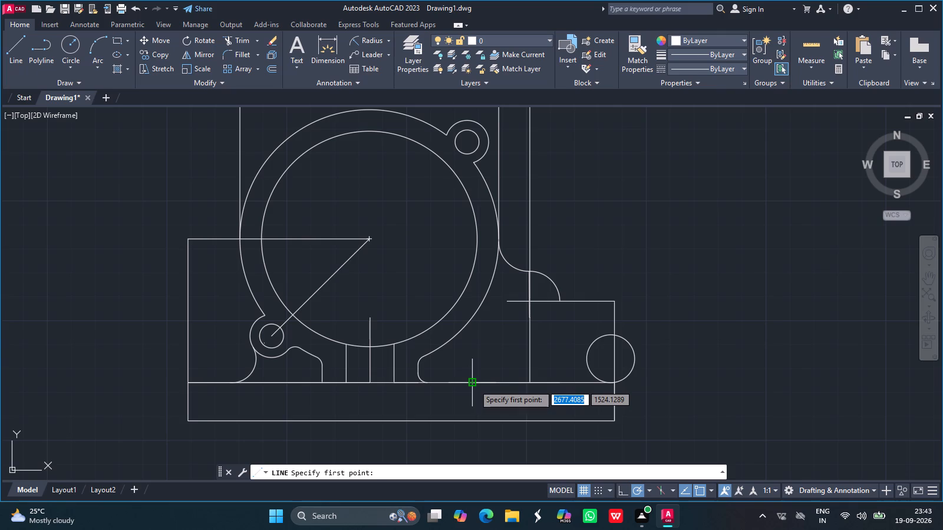
drag(474, 385, 493, 319)
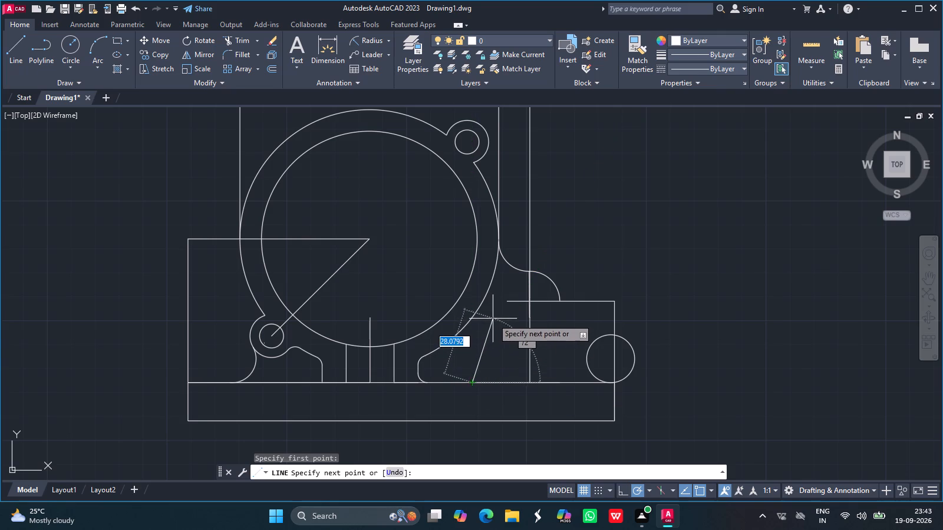
drag(493, 319, 496, 316)
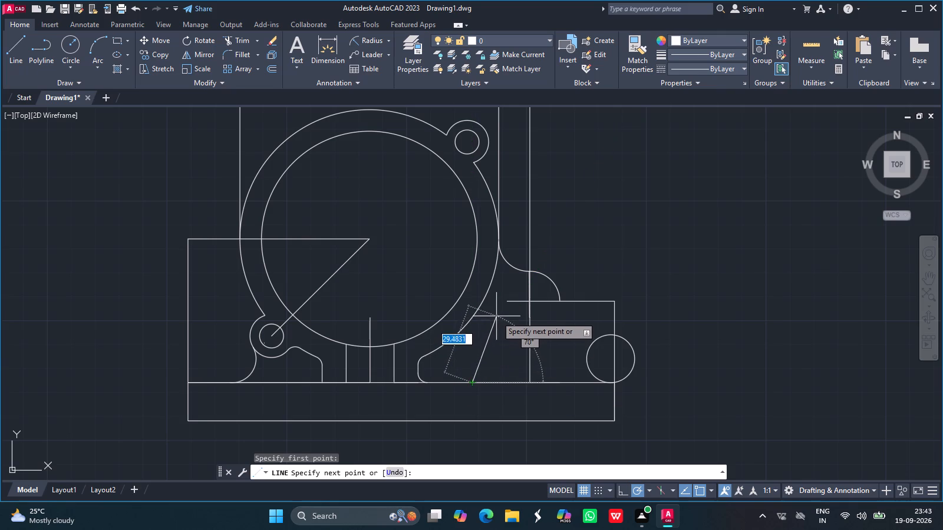
drag(496, 316, 494, 310)
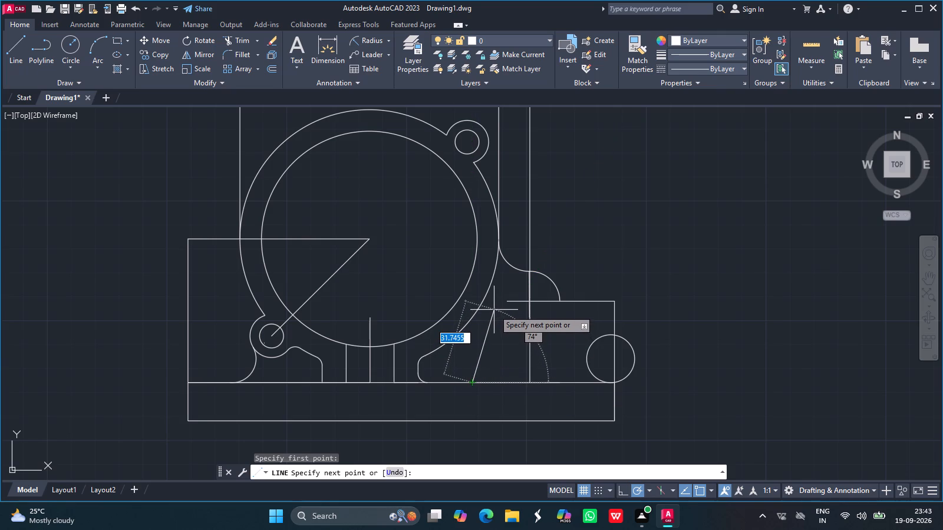
drag(494, 310, 492, 306)
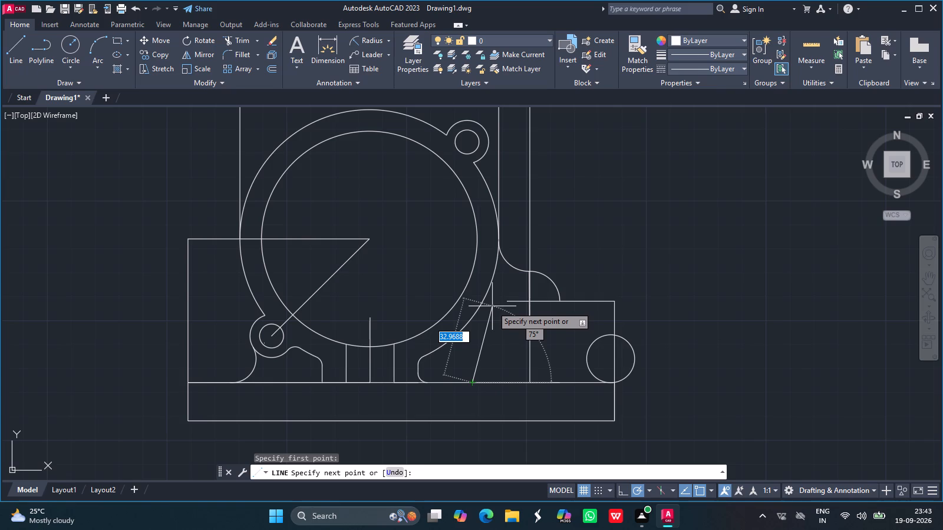
drag(492, 306, 490, 304)
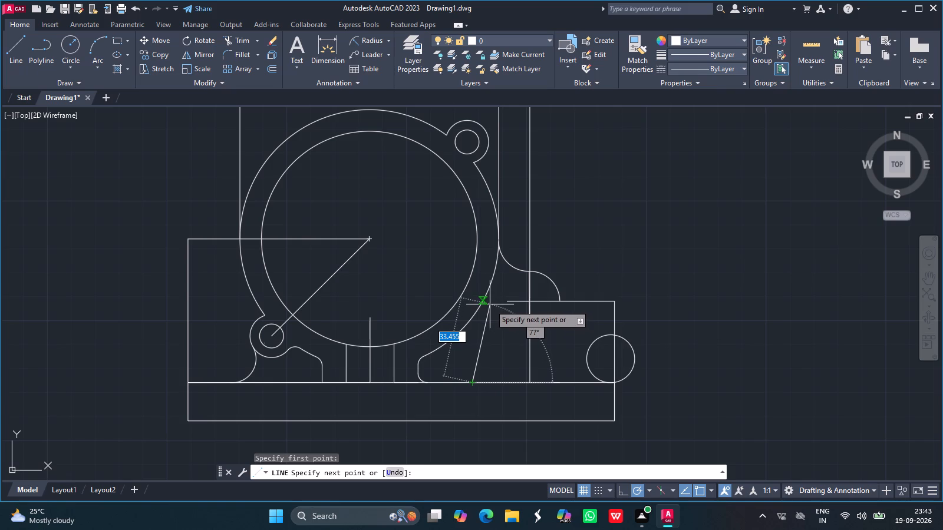
drag(490, 304, 489, 303)
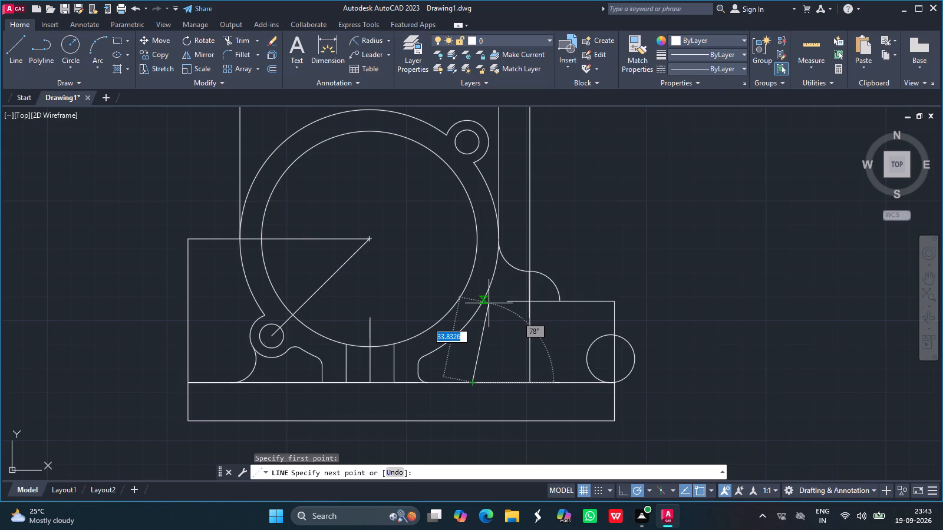
drag(489, 303, 489, 304)
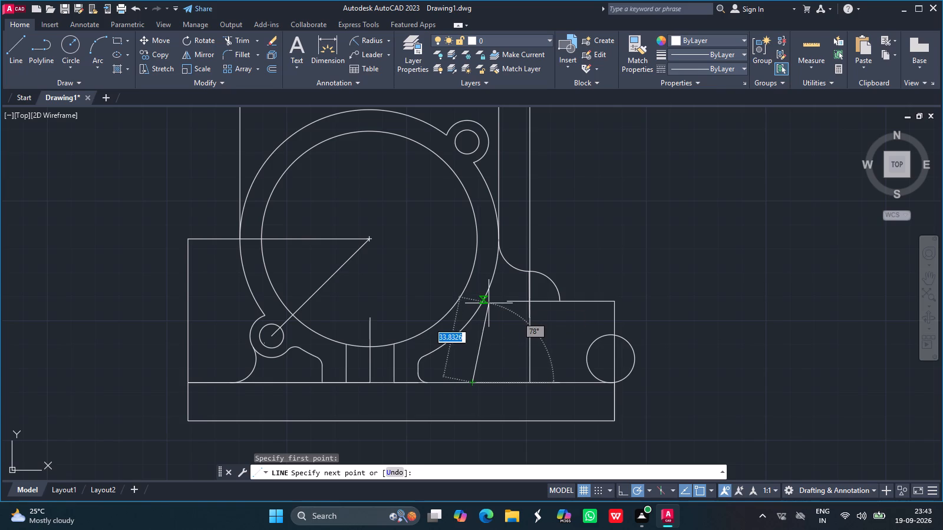
drag(489, 304, 488, 312)
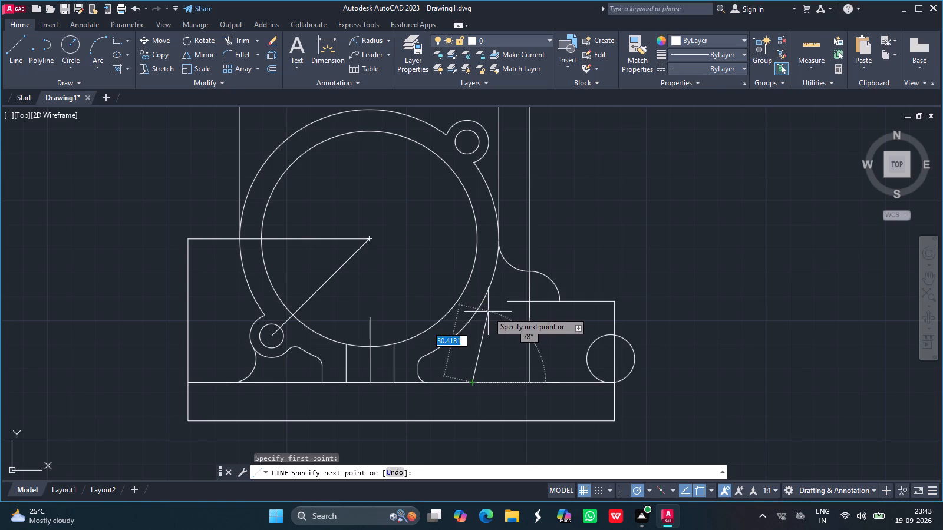
drag(488, 312, 486, 308)
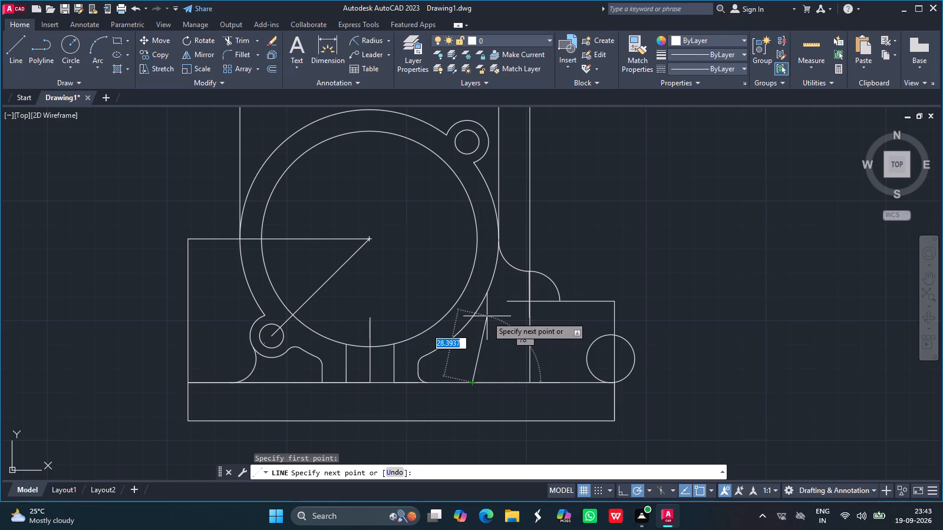
click(487, 316)
key(Return)
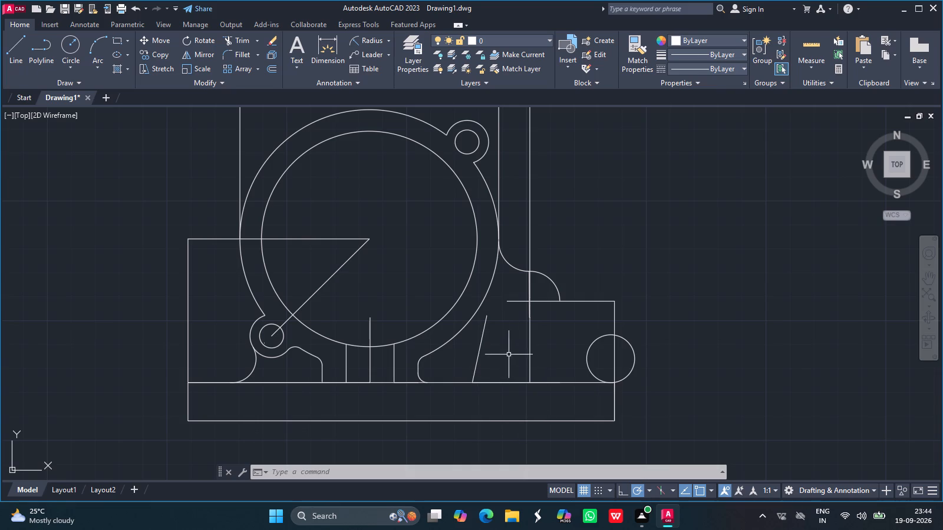
Check the angle between the sloping line and the base's top edge with a temporary angular dimension, and remove it.
click(370, 39)
click(392, 37)
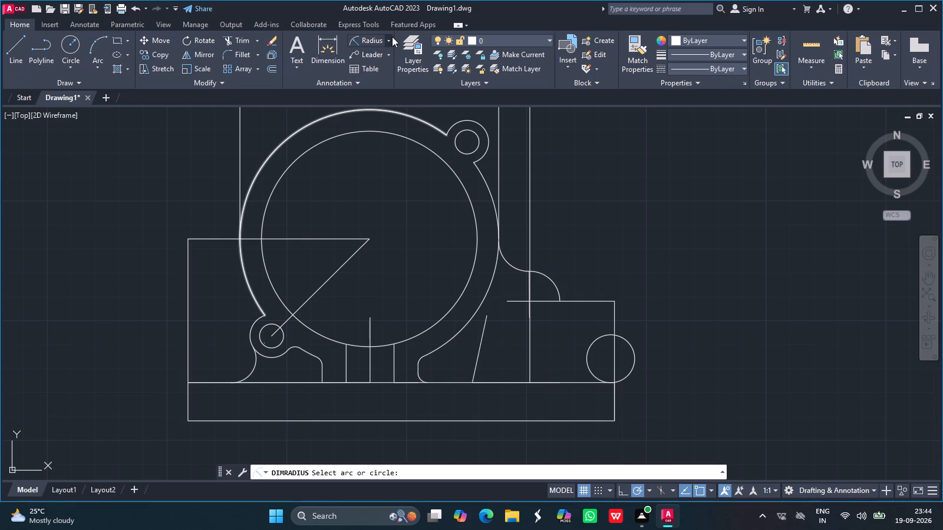
click(371, 106)
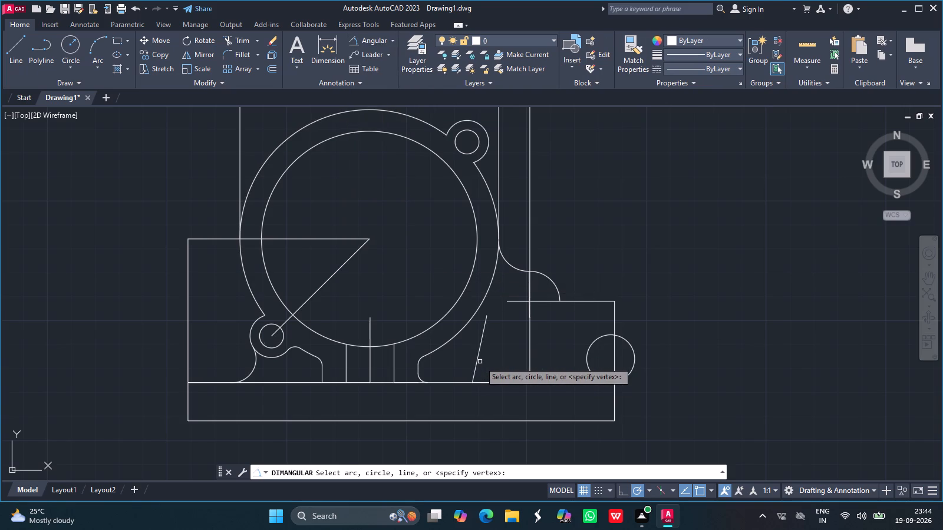
drag(477, 360, 487, 382)
drag(487, 382, 500, 372)
click(500, 372)
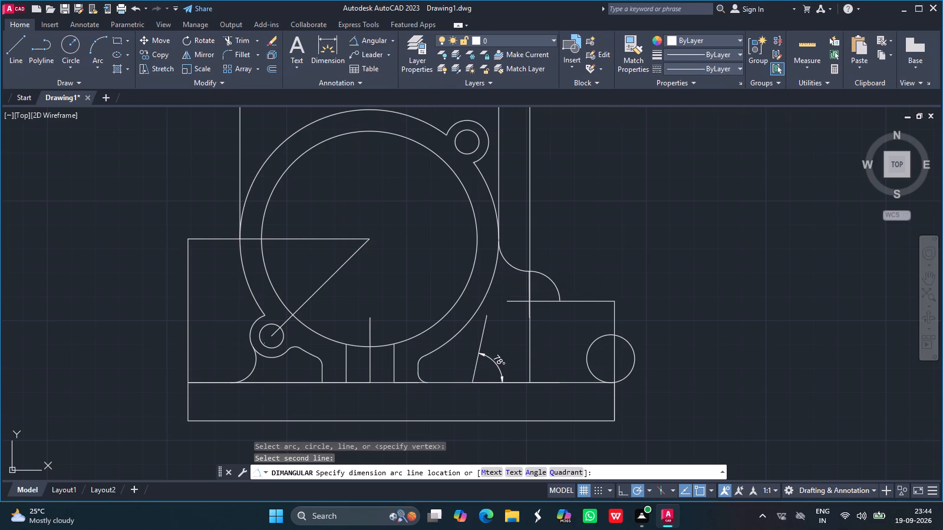
click(499, 366)
key(Delete)
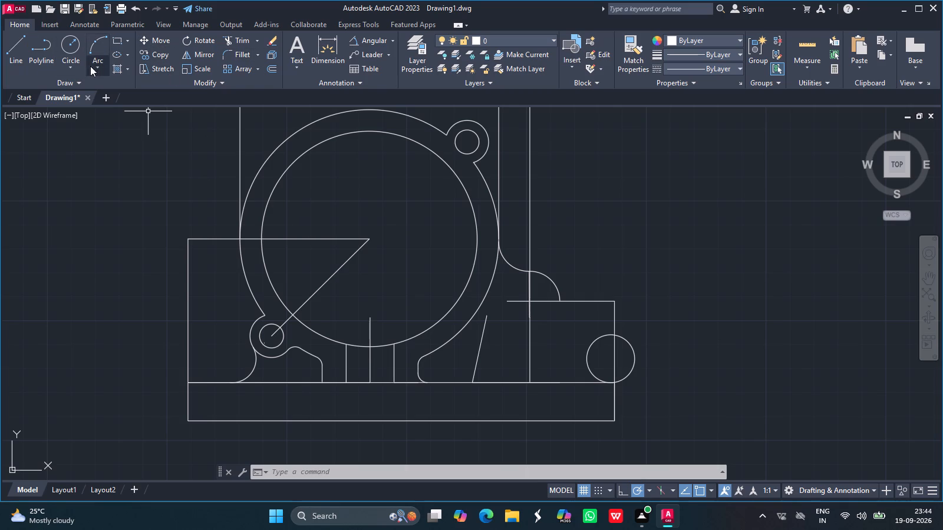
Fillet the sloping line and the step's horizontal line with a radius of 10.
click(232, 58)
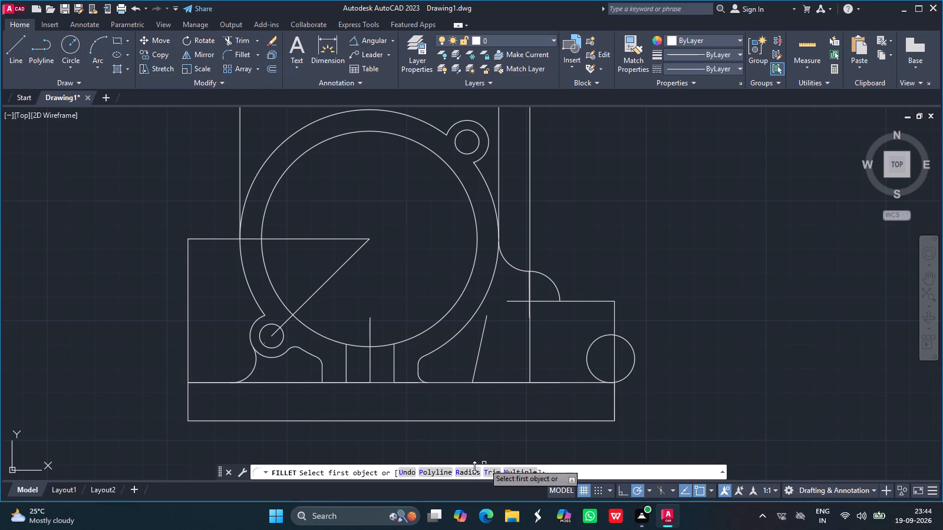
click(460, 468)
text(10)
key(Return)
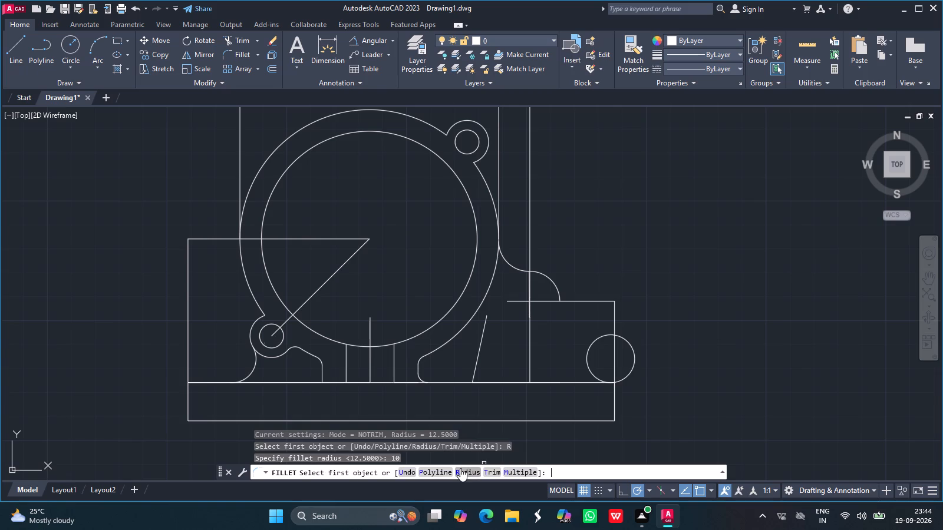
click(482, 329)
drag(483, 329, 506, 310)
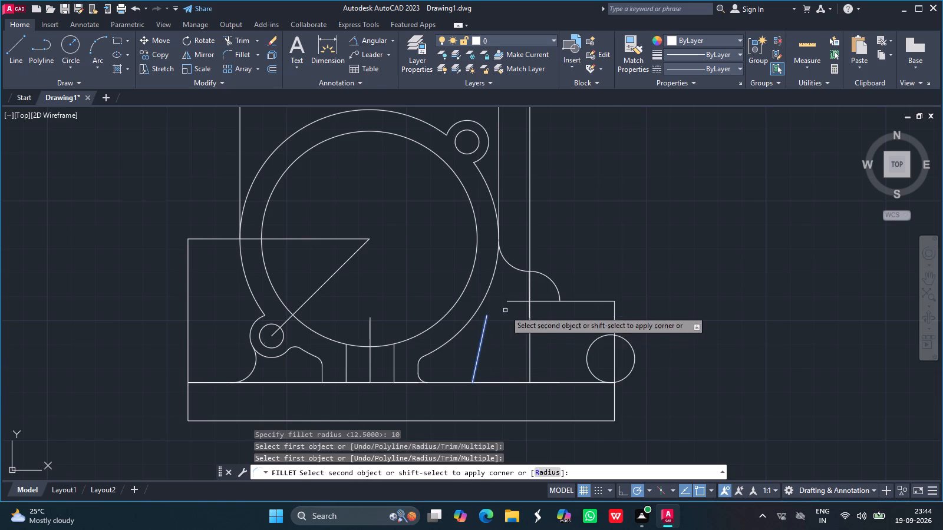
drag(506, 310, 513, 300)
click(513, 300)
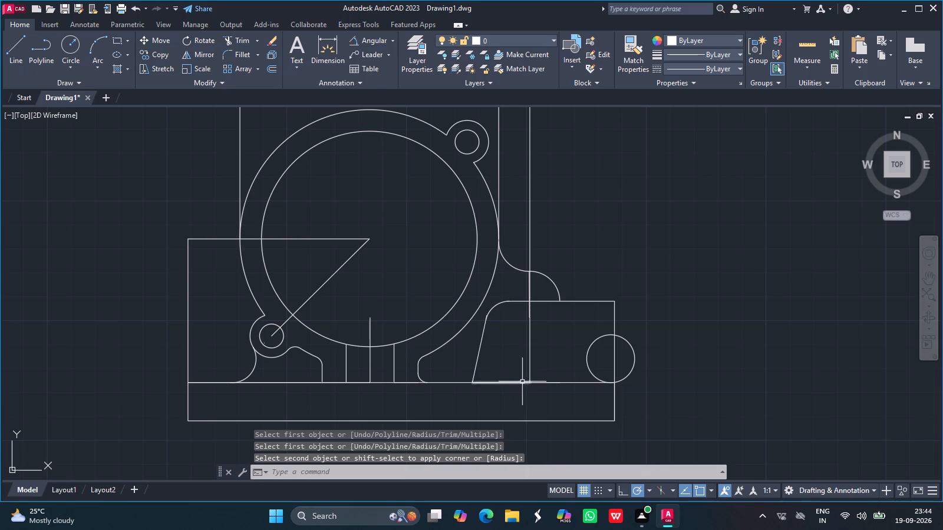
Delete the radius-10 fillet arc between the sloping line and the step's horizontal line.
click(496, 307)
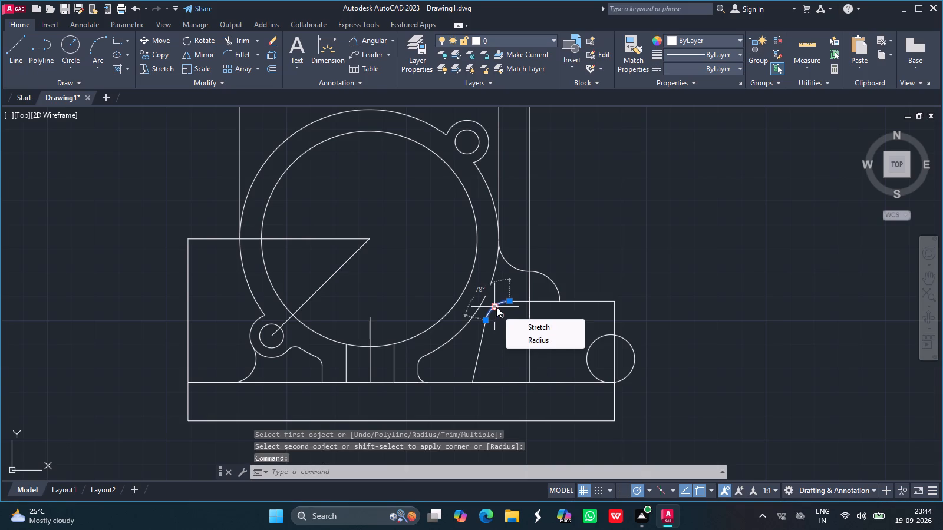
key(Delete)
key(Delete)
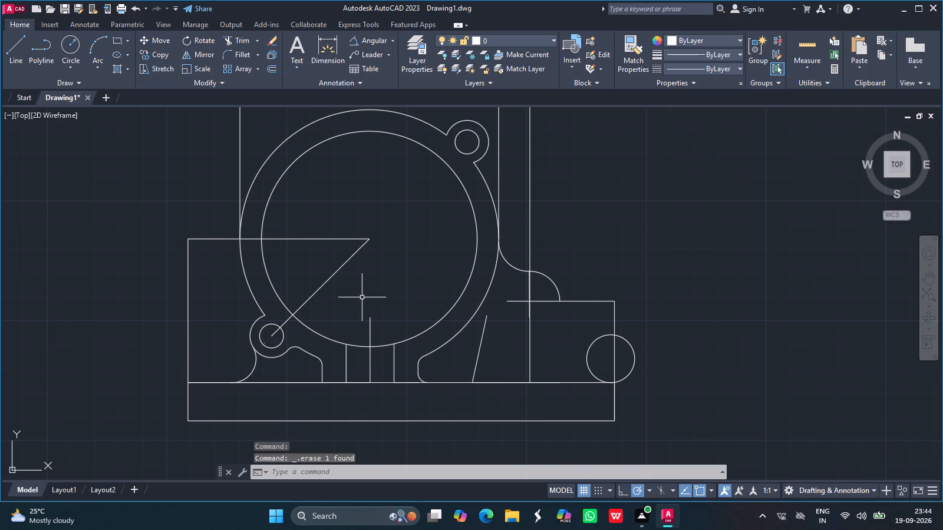
Fillet the sloping line and the step's horizontal line with a radius of 12.5.
click(241, 57)
click(468, 470)
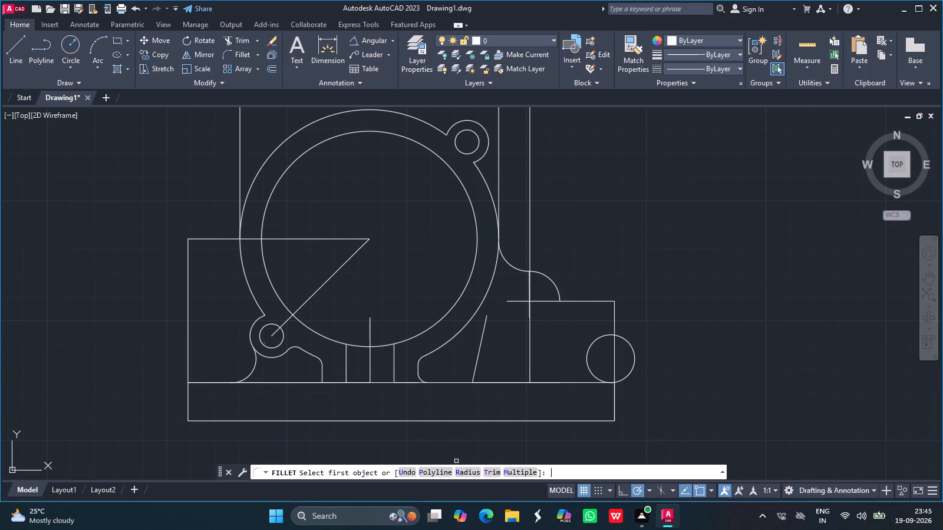
text(12.5)
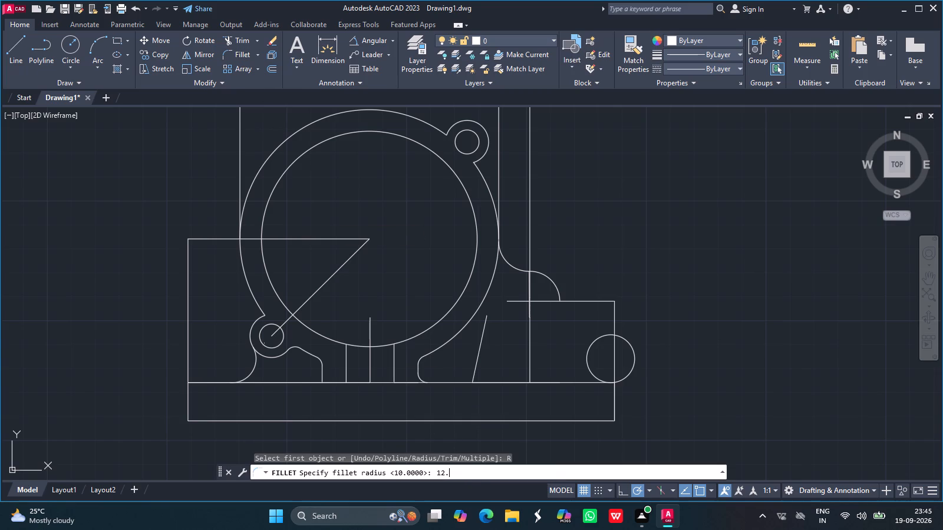
key(Return)
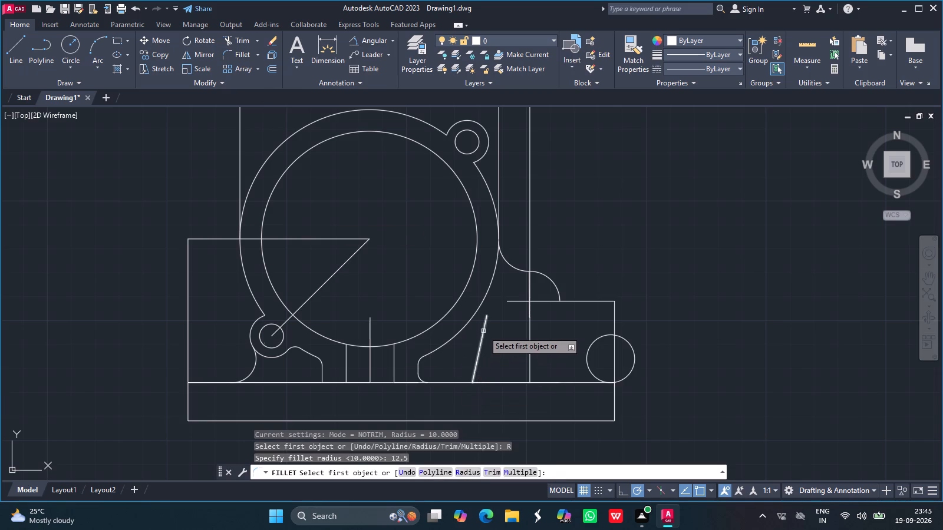
drag(485, 330, 520, 302)
click(520, 302)
Trim the overhanging ends of the sloping line and the step's horizontal line at the radius-12.5 fillet.
ctrl+scroll(437, 327, up, 1)
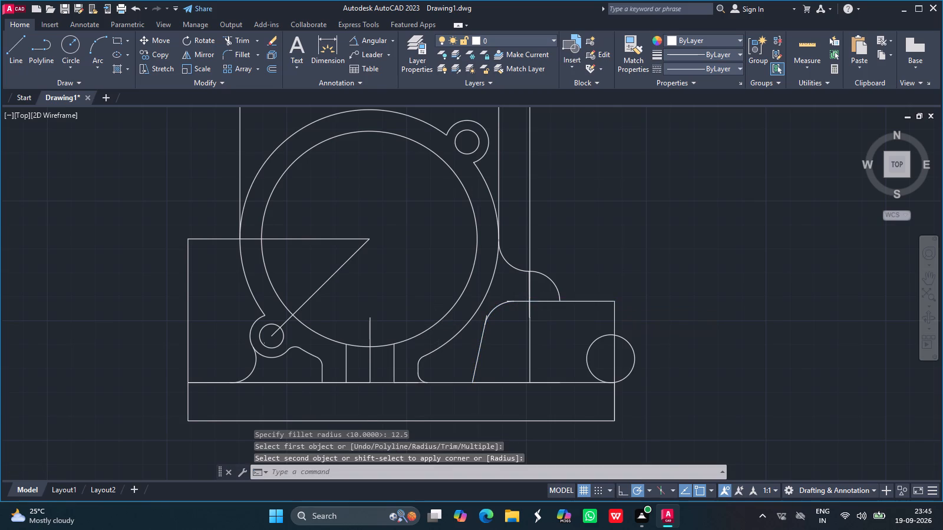
ctrl+scroll(437, 327, up, 1)
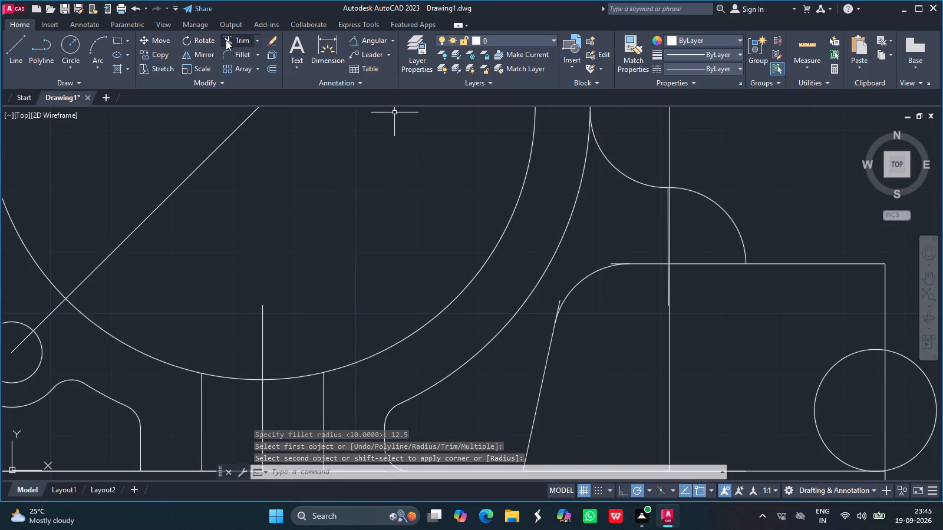
click(226, 40)
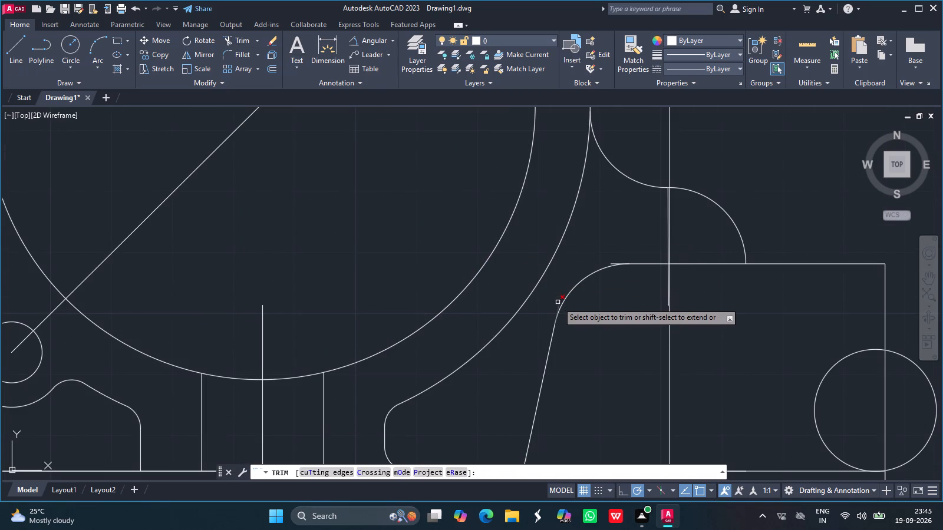
click(558, 302)
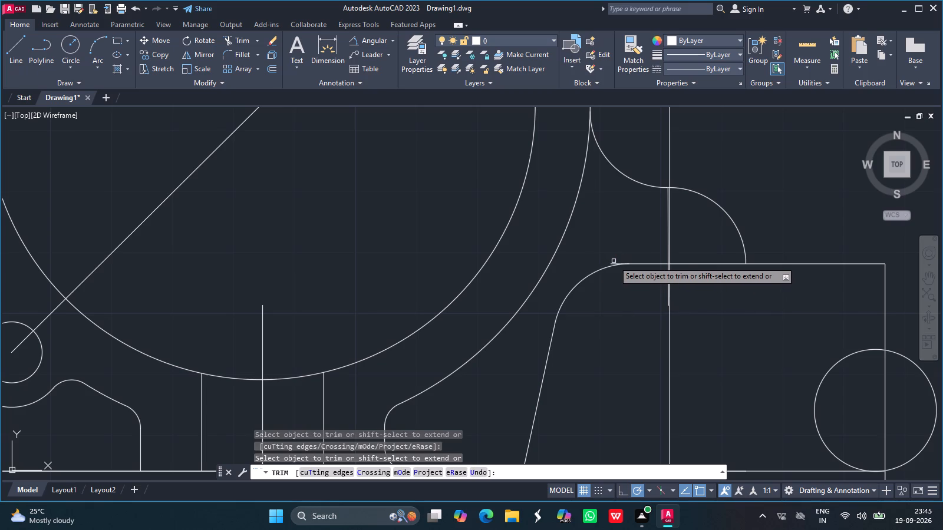
click(614, 262)
key(Return)
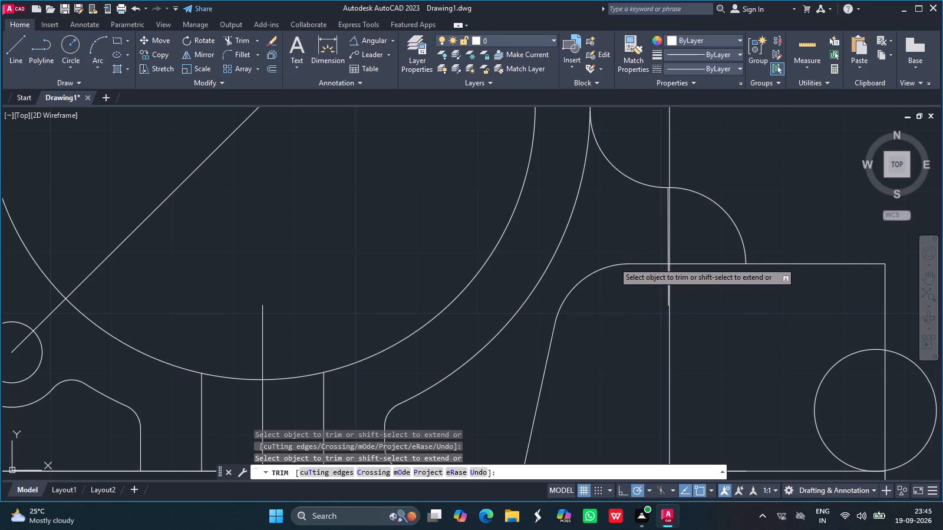
ctrl+scroll(550, 271, down, 3)
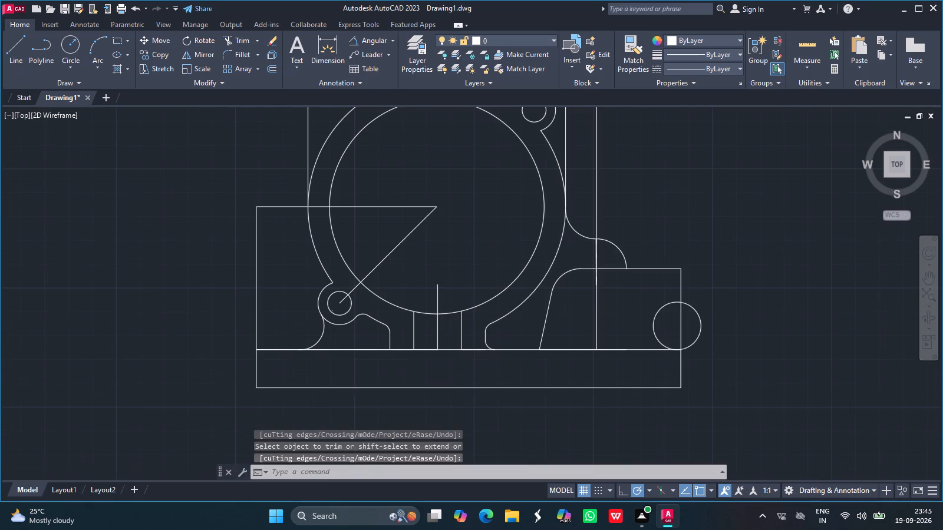
ctrl+scroll(550, 271, up, 2)
key(Escape)
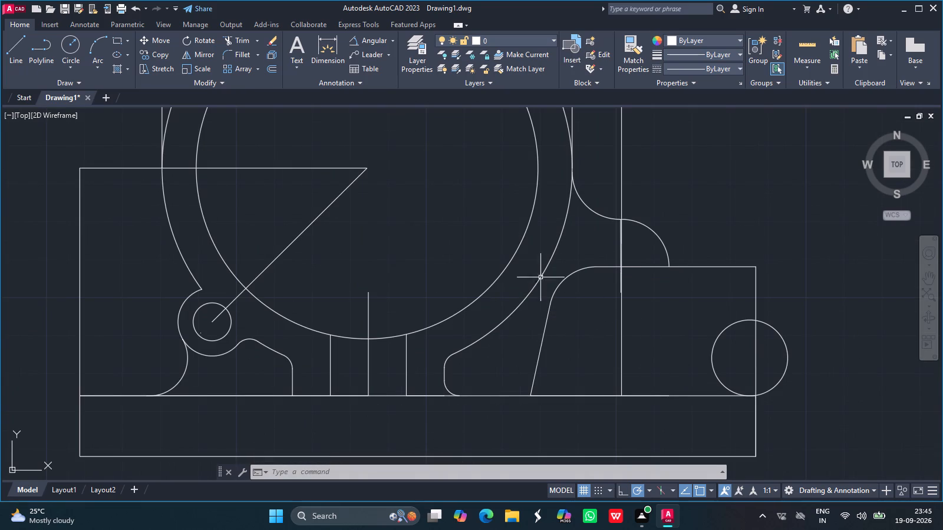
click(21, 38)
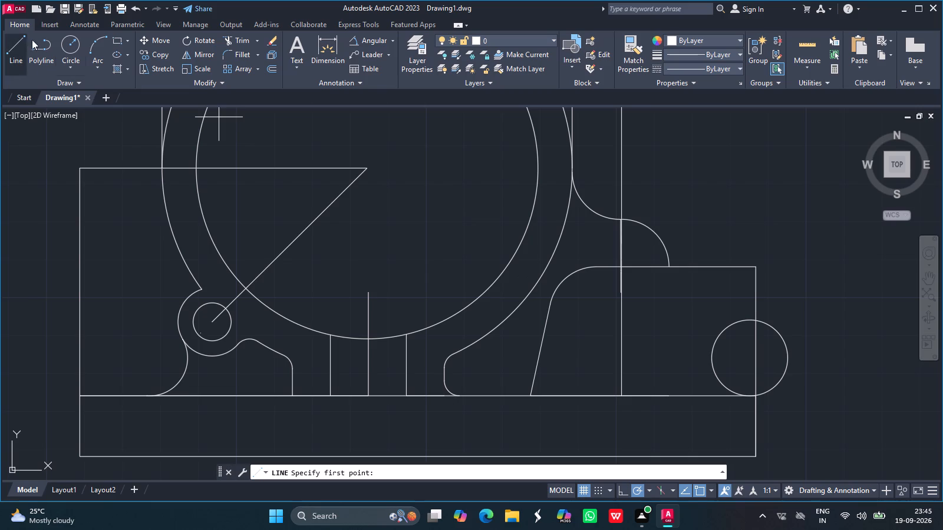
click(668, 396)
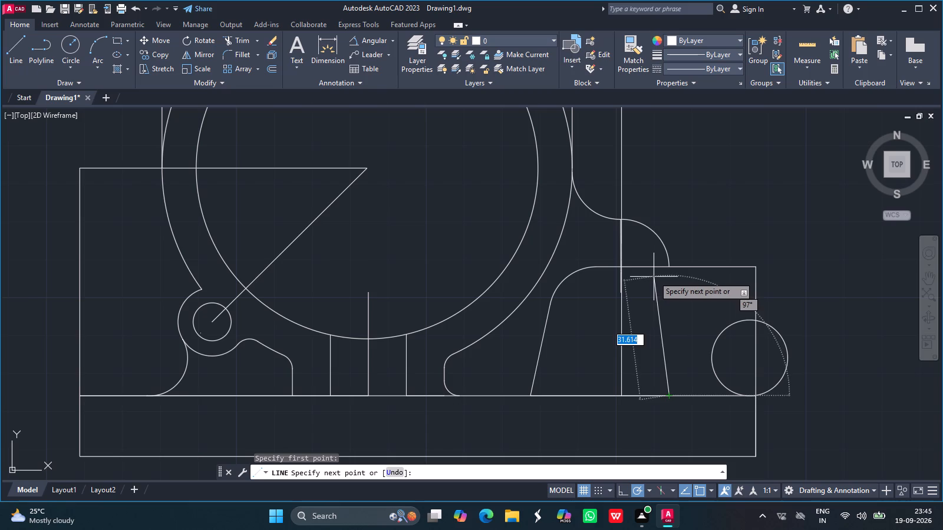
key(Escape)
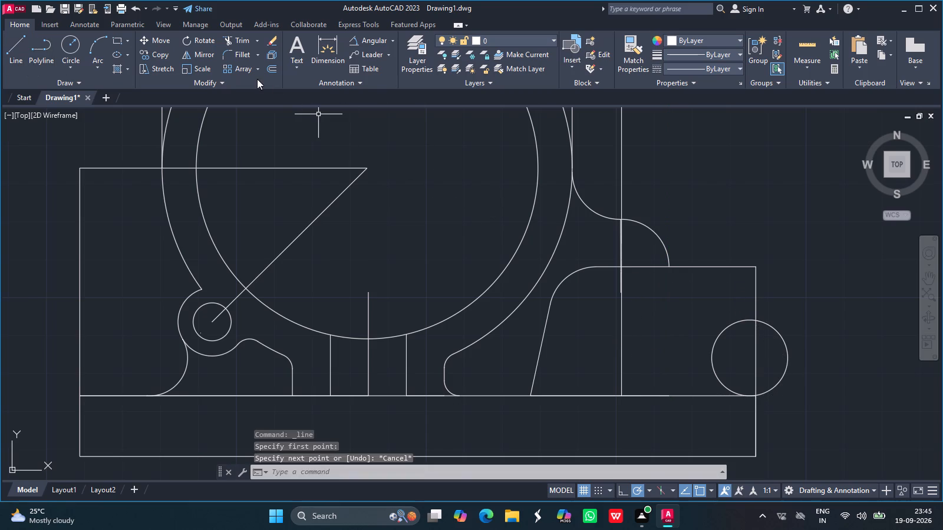
Offset the short vertical centre line under the S-shaped blend by 5 to both sides.
click(274, 67)
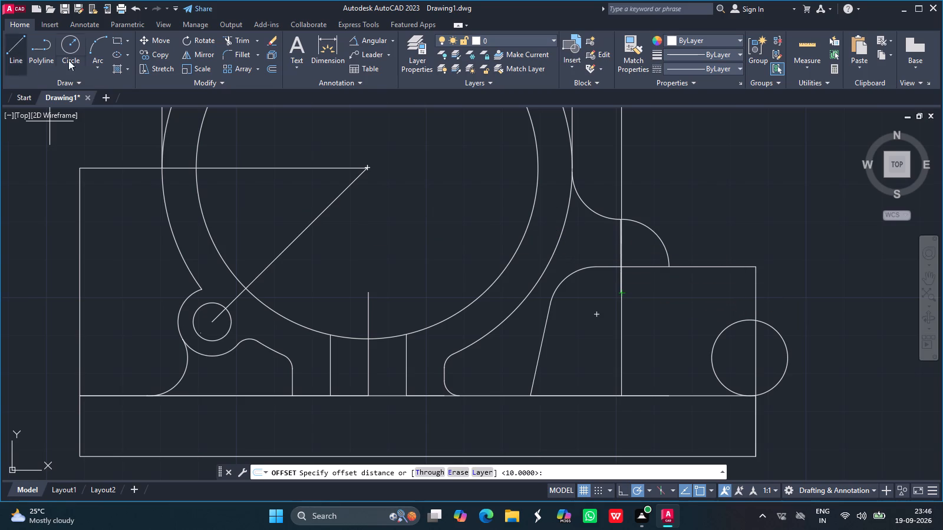
click(269, 68)
key(5)
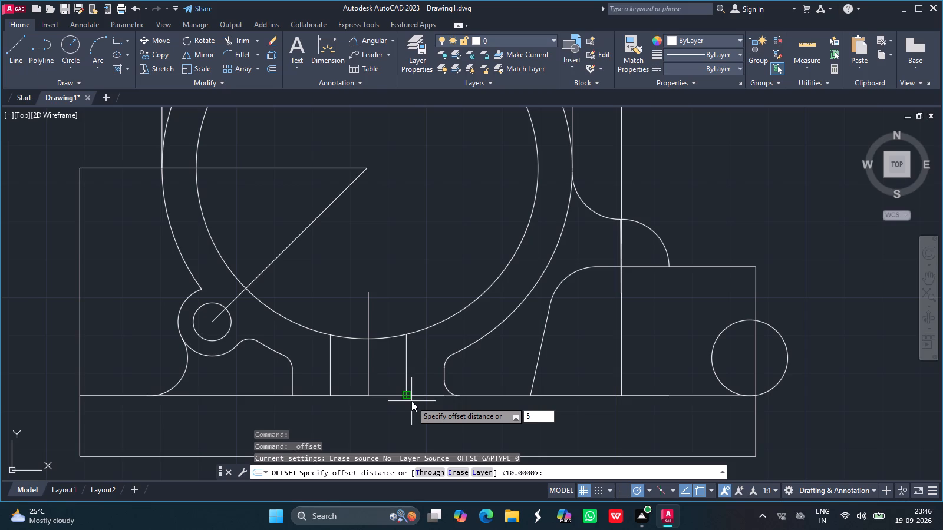
key(Return)
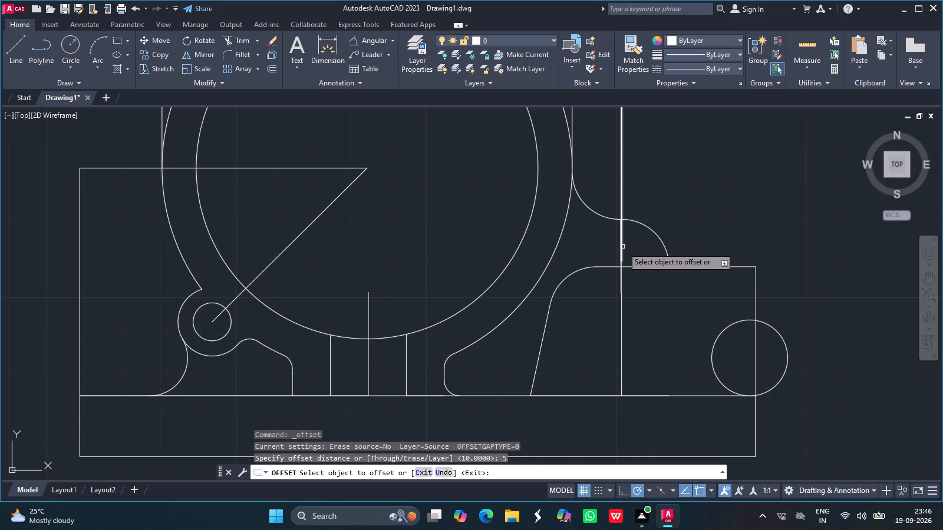
drag(622, 247, 632, 247)
drag(632, 247, 621, 242)
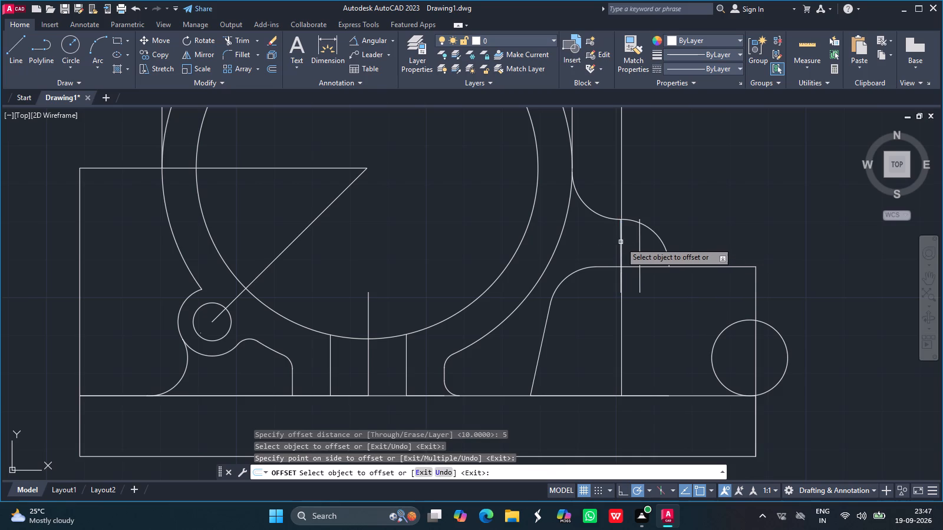
drag(621, 242, 621, 242)
drag(621, 242, 609, 242)
click(609, 242)
key(Return)
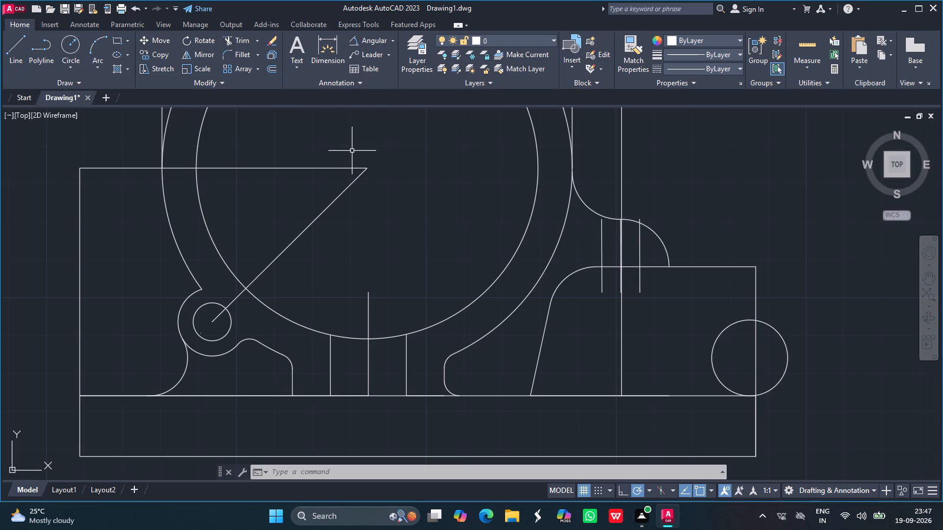
Extend the offset line nearer the large circle up to the concave blend arc.
text(exte)
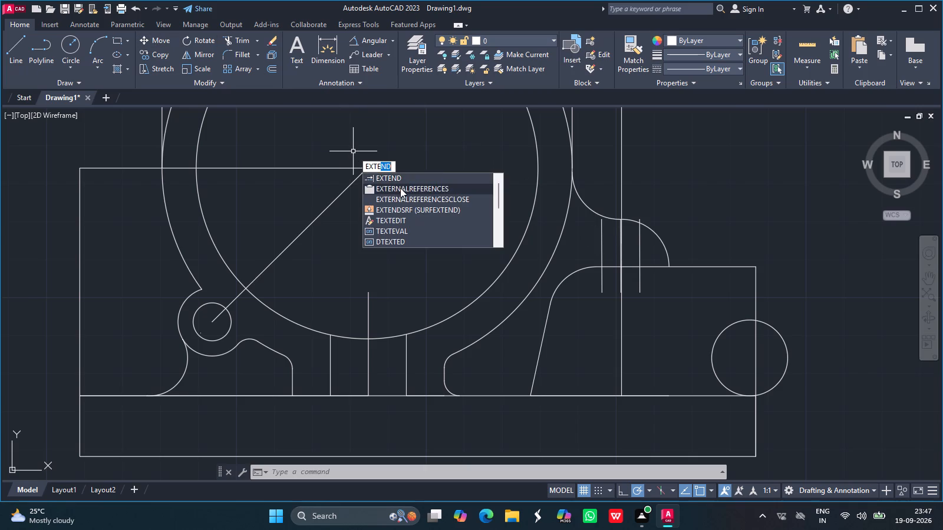
click(401, 177)
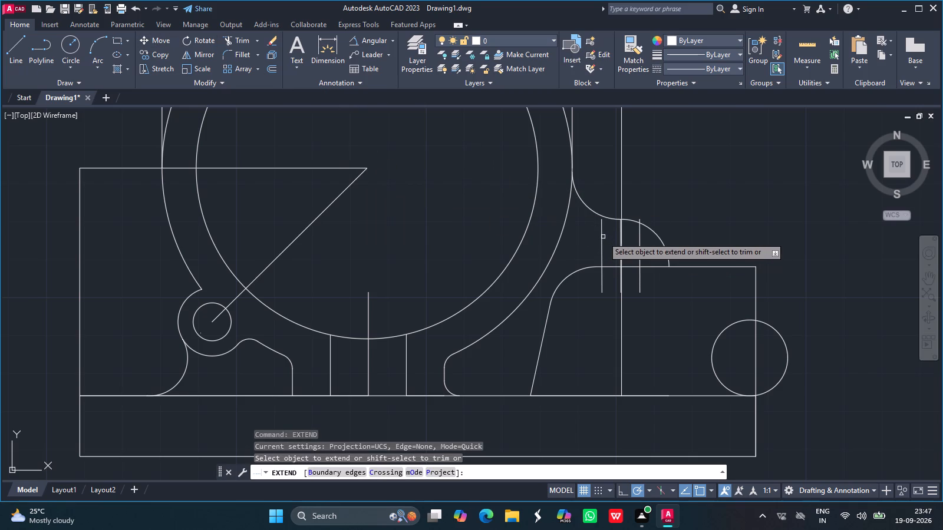
click(603, 228)
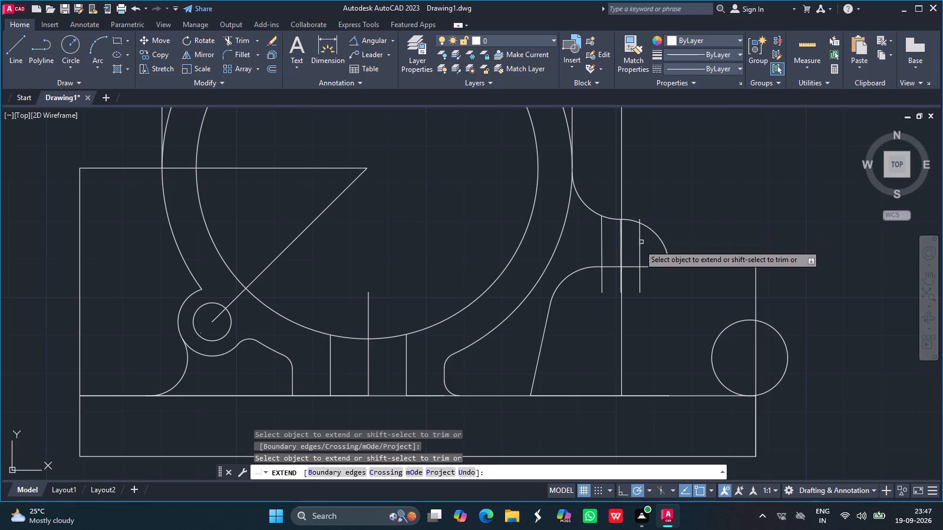
key(Escape)
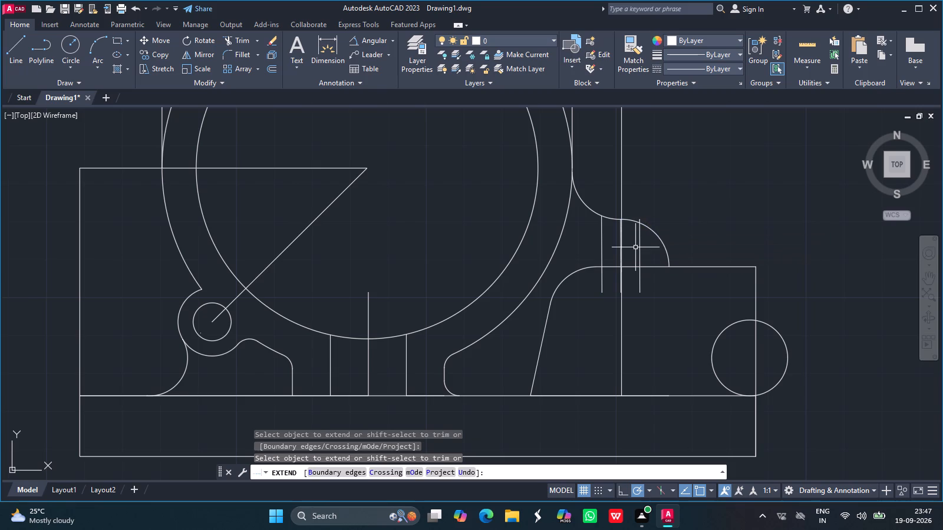
Trim the outer offset line above the convex arc, and both offset lines below the step's horizontal line.
click(236, 42)
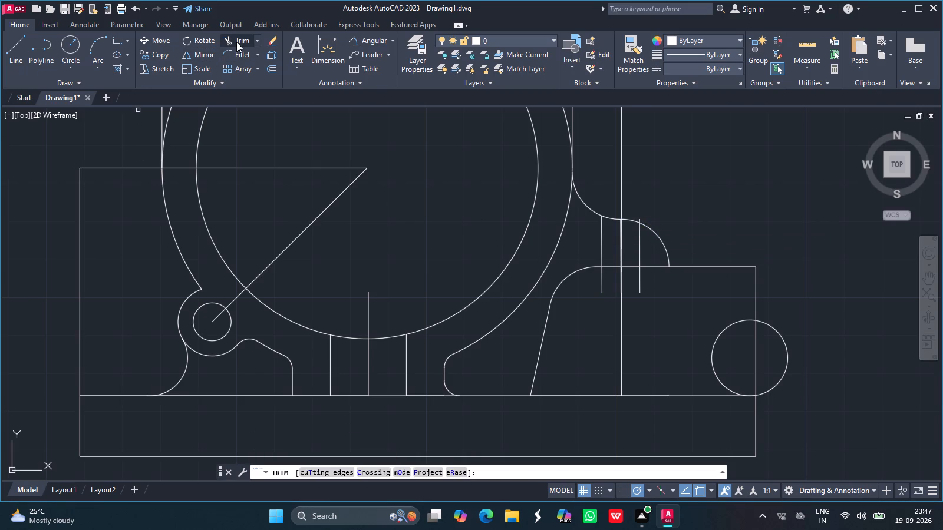
click(640, 219)
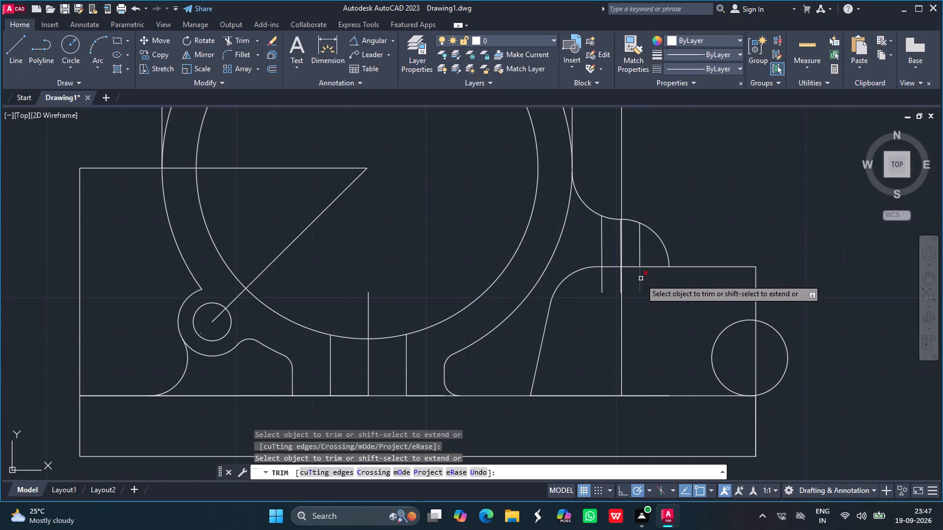
drag(639, 278, 602, 283)
click(602, 283)
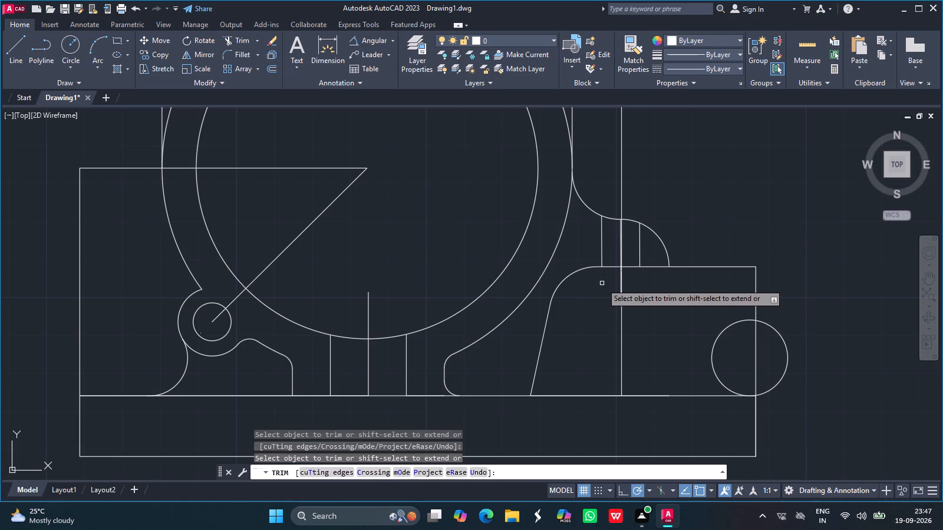
key(Escape)
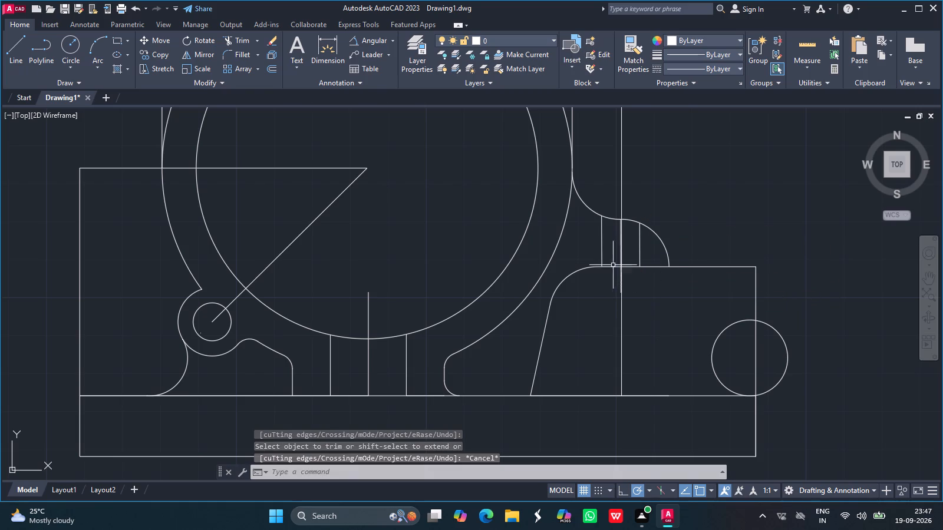
Draw a second sloping line about 28.7 long from the base's top edge, leaning up toward the vertical centre line.
click(14, 55)
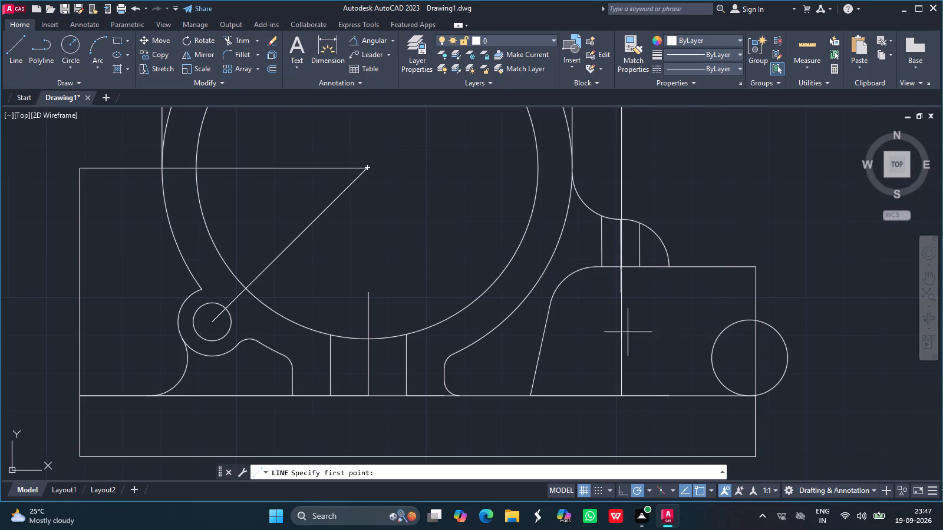
drag(670, 395, 668, 368)
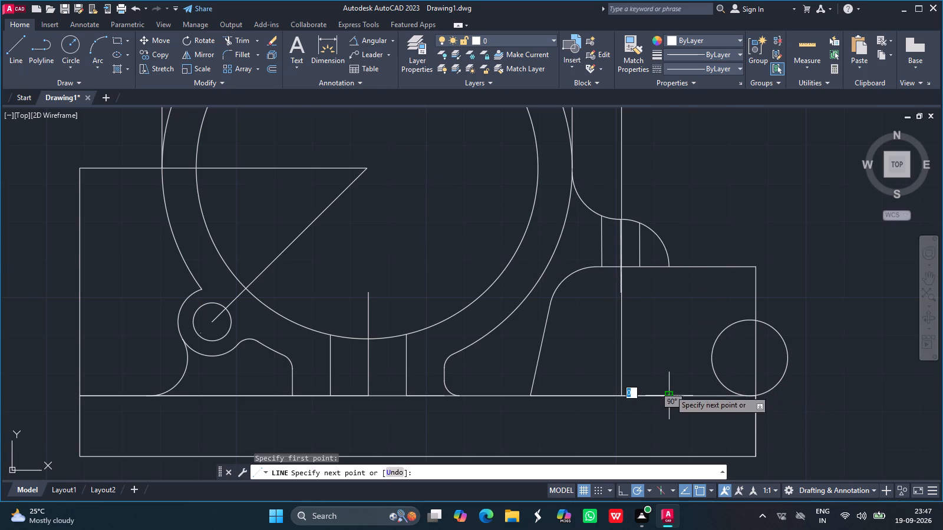
drag(668, 368, 655, 307)
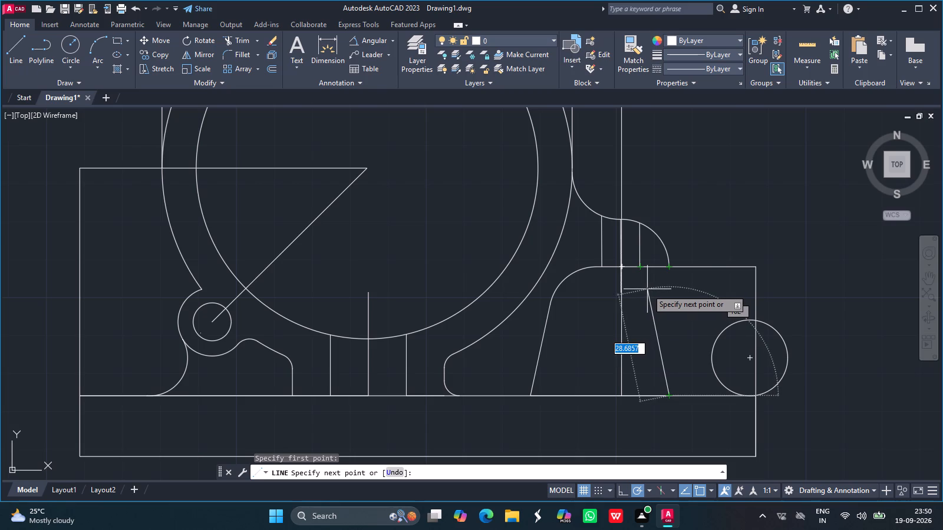
click(648, 289)
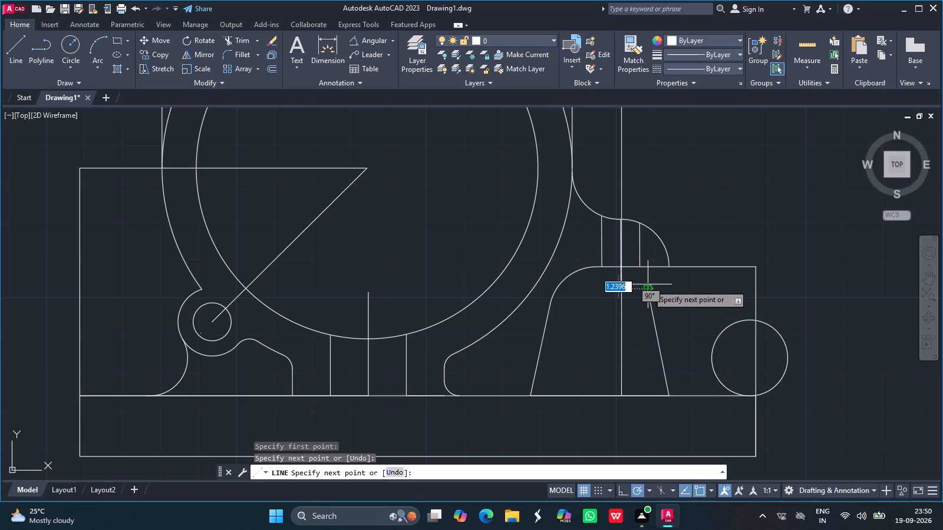
key(Return)
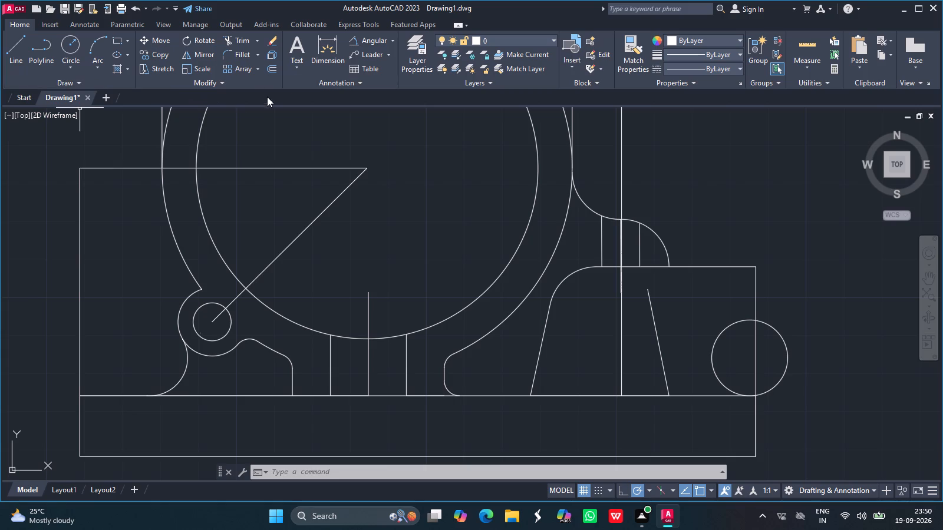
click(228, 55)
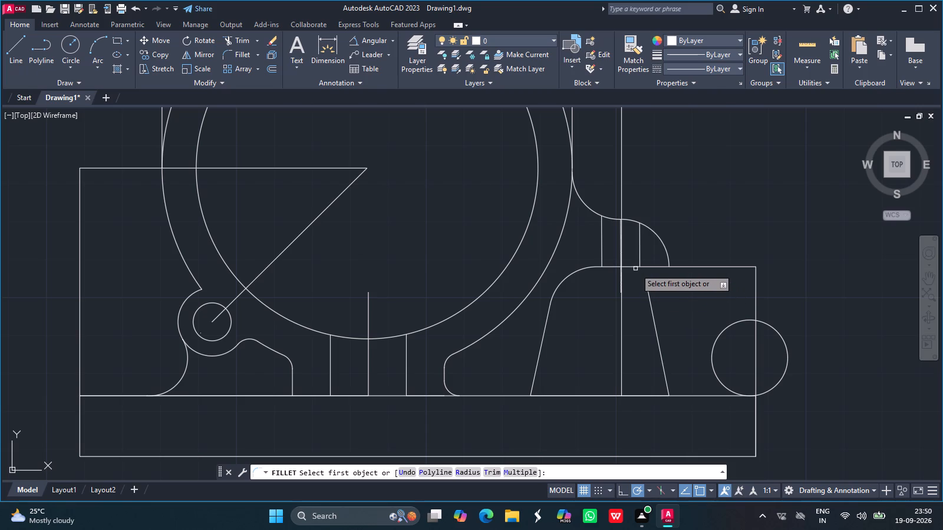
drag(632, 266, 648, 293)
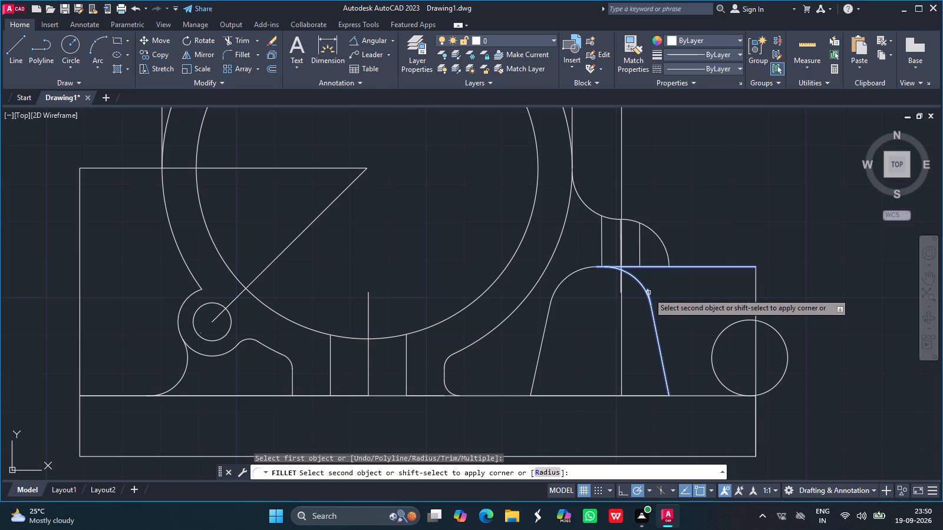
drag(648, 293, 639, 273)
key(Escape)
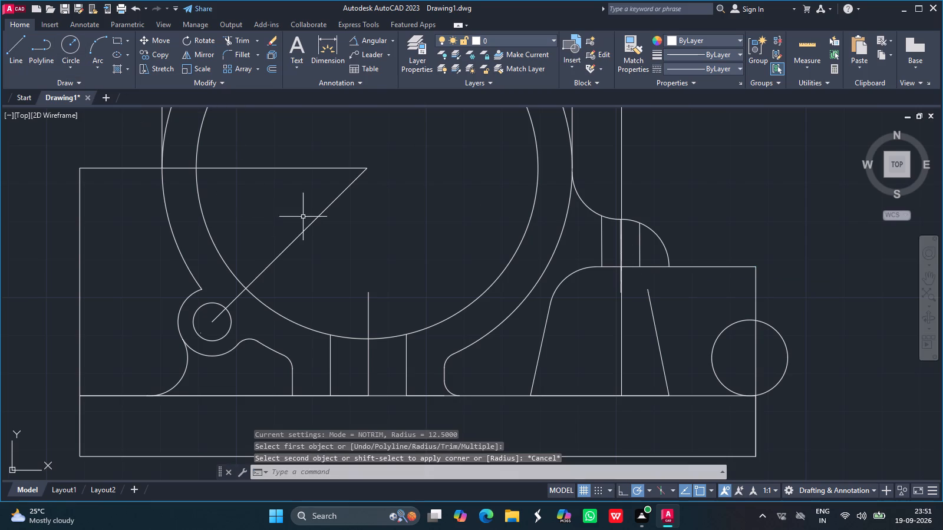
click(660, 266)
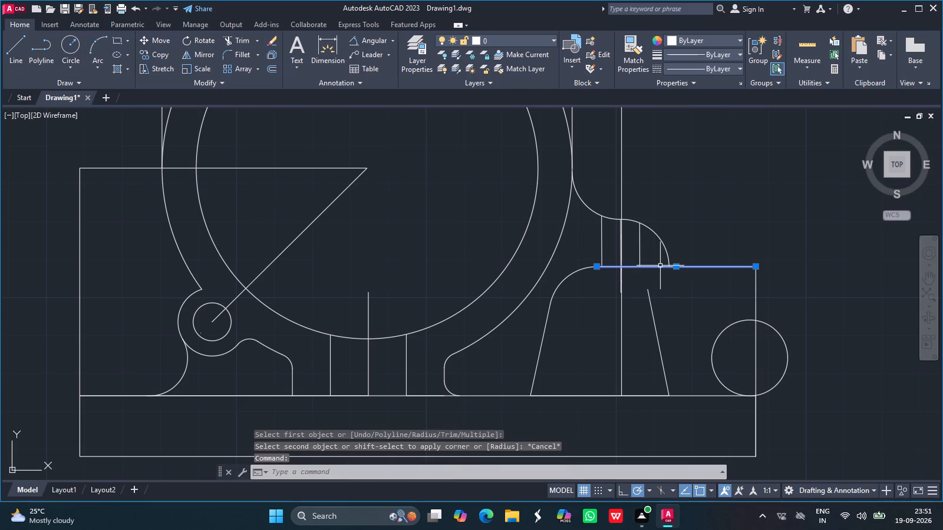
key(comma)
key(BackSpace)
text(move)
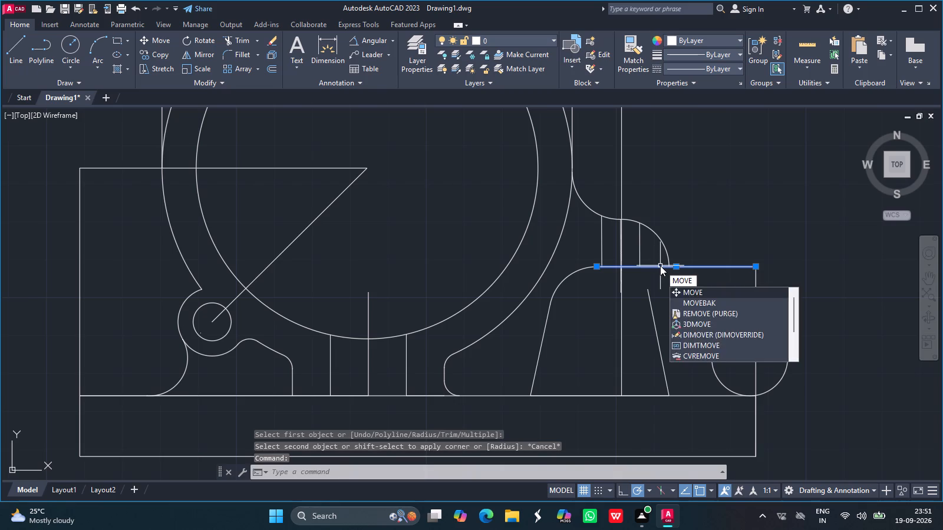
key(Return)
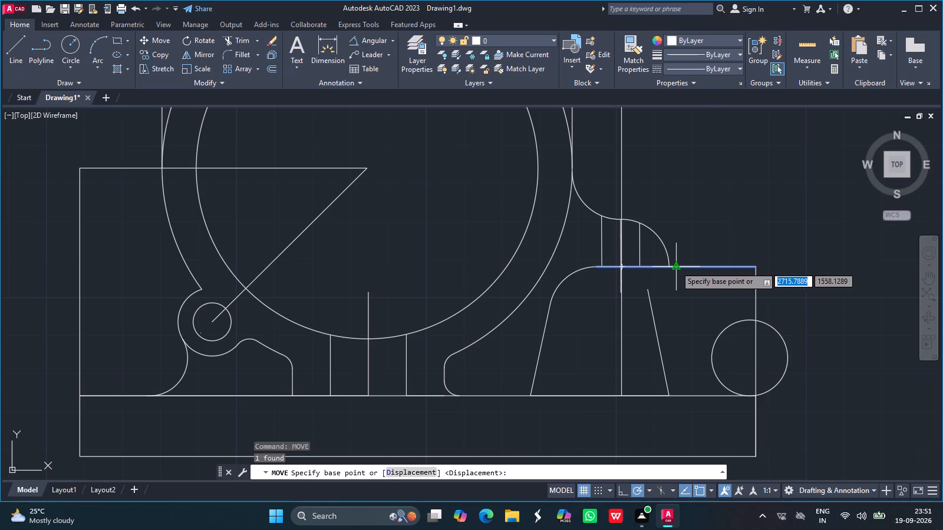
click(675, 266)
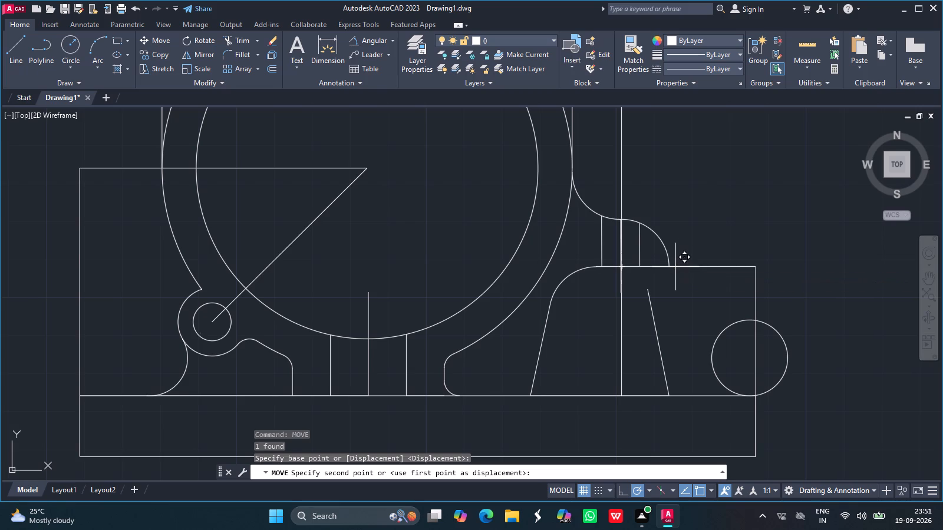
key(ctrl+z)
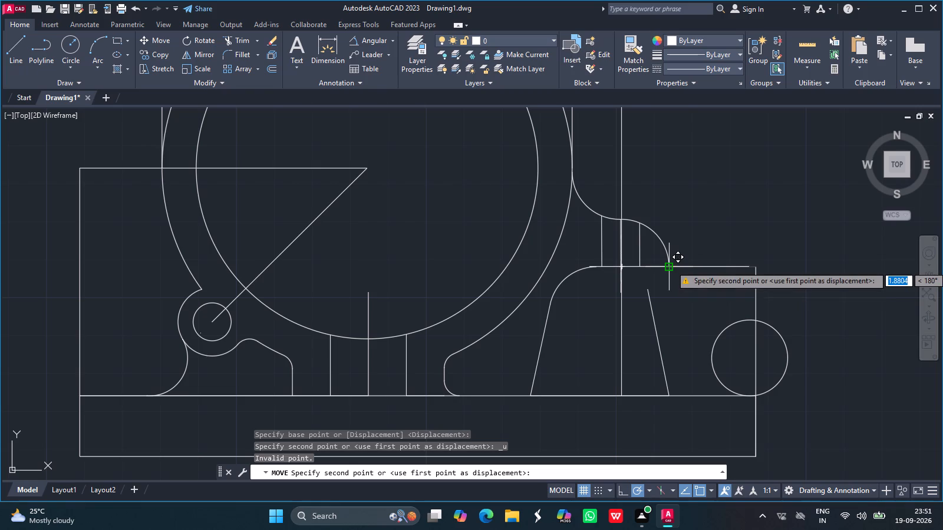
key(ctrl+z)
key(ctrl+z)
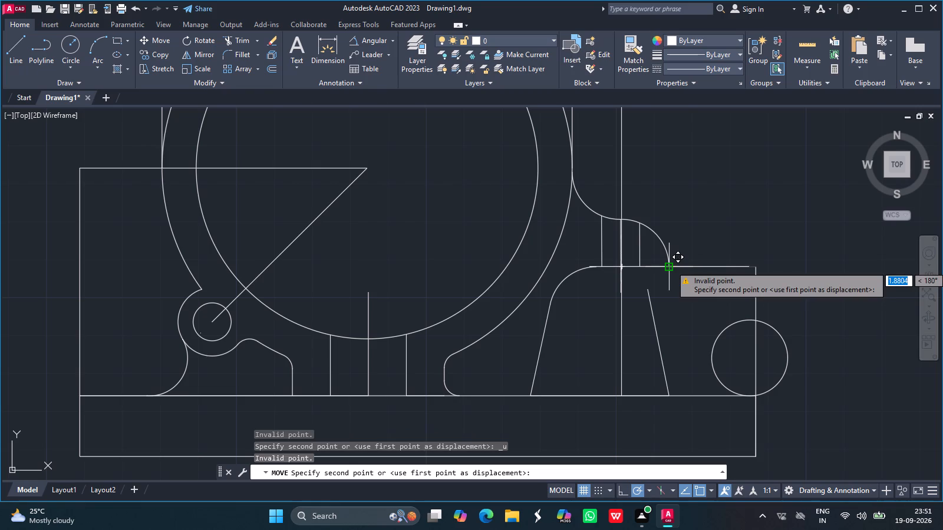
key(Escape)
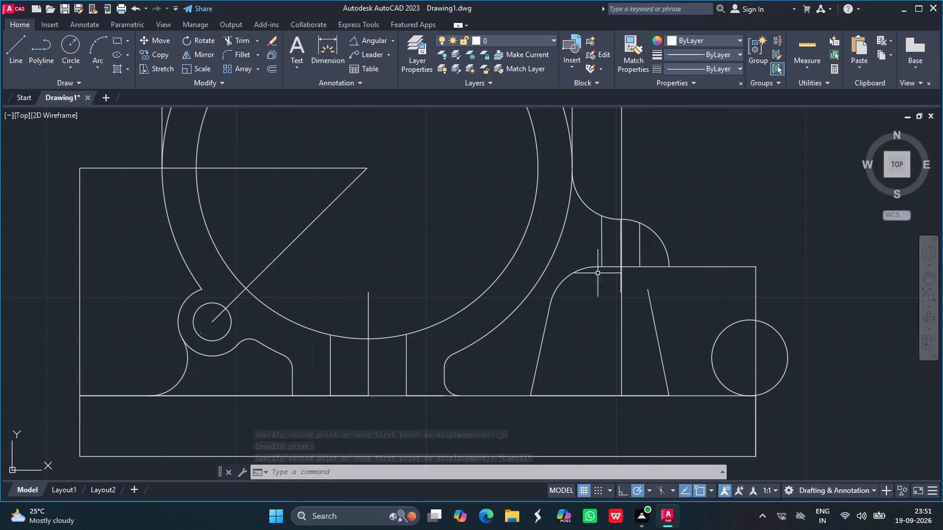
Draw a horizontal line about 4.8 long on the step's top edge, from the vertical centre line to the outer offset line.
click(17, 55)
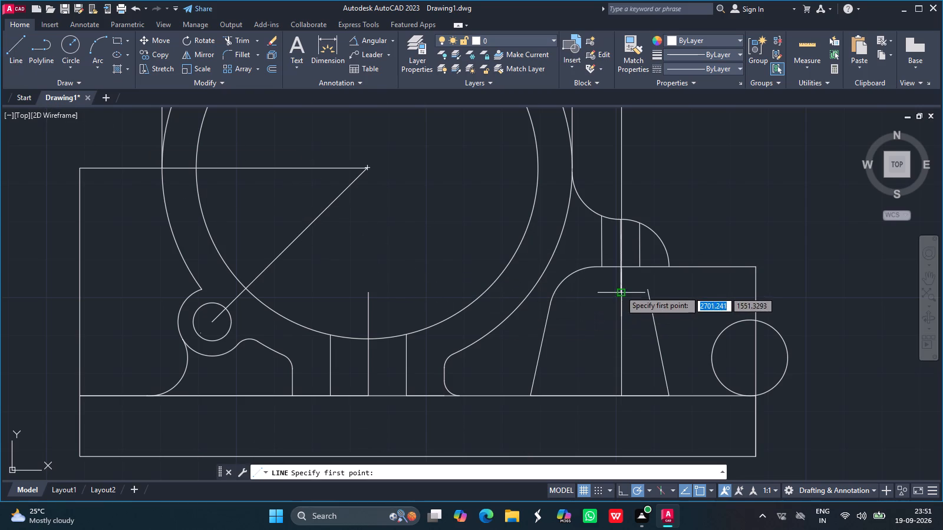
drag(623, 266, 639, 265)
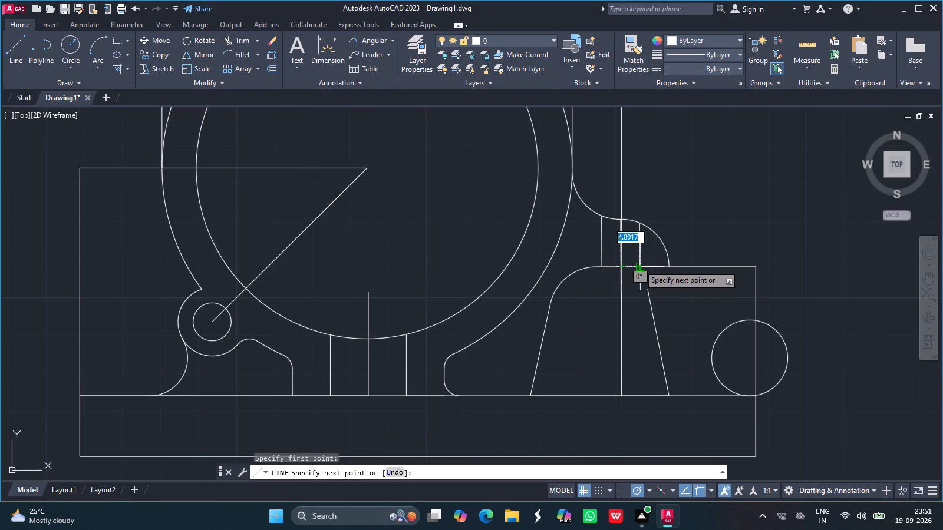
drag(639, 265, 642, 265)
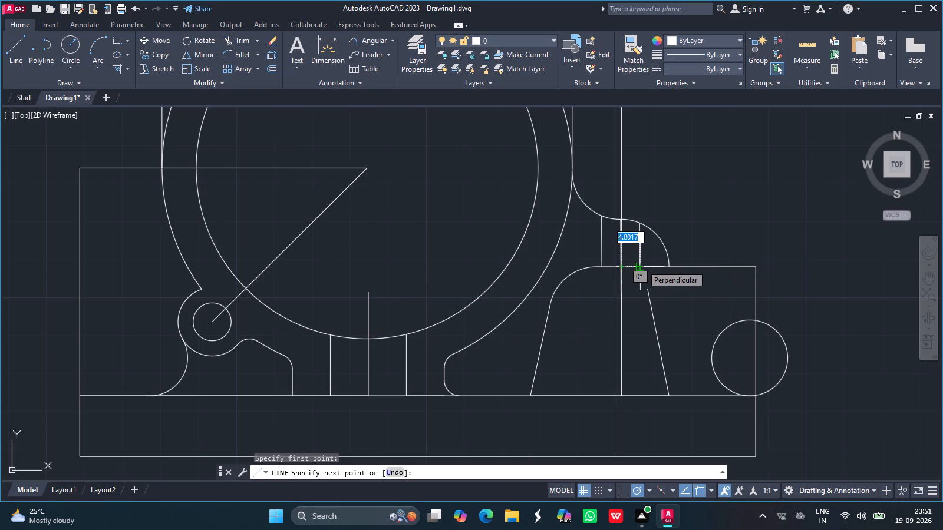
click(642, 265)
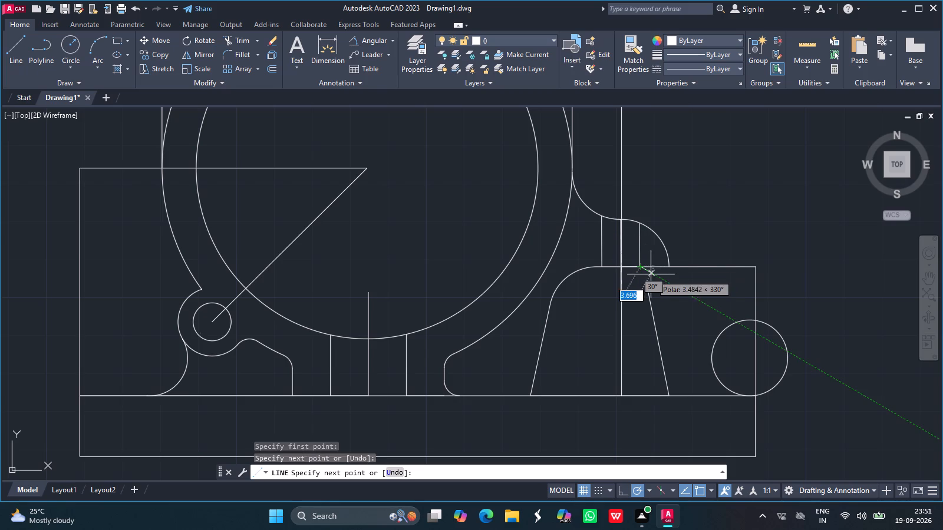
key(Return)
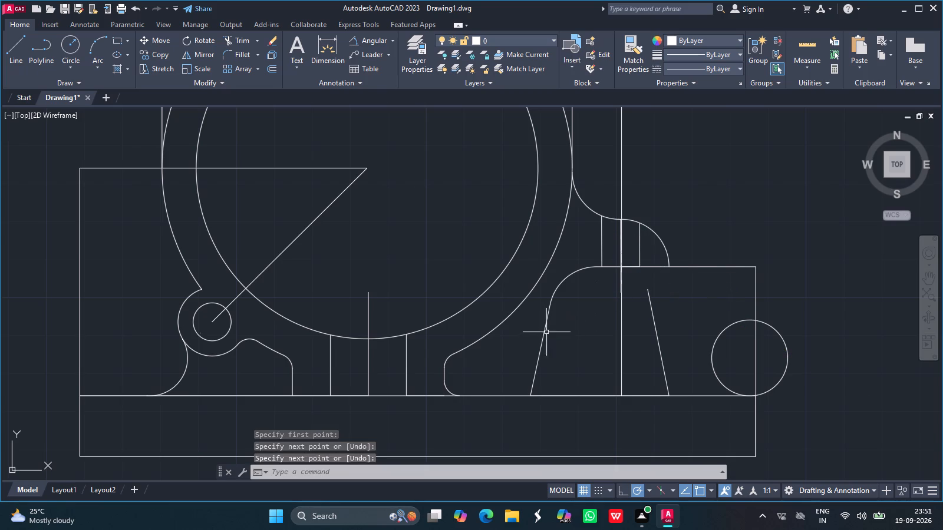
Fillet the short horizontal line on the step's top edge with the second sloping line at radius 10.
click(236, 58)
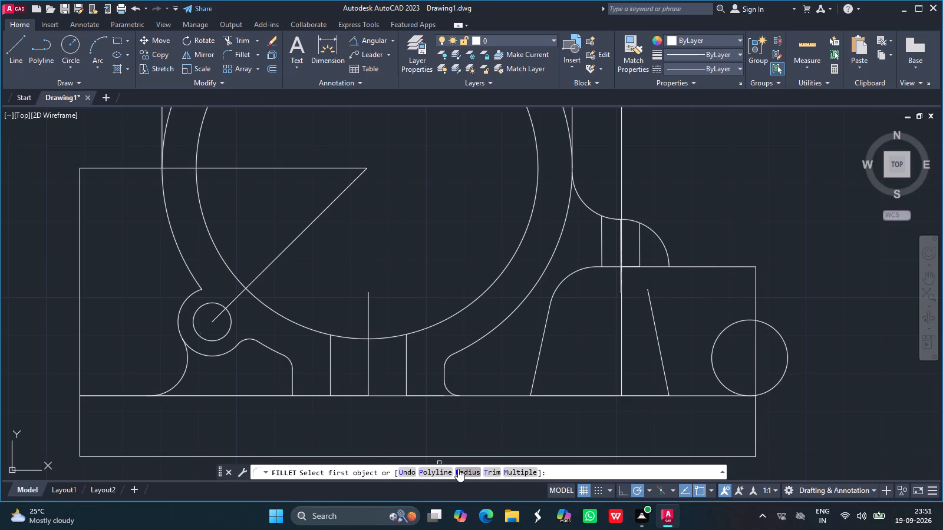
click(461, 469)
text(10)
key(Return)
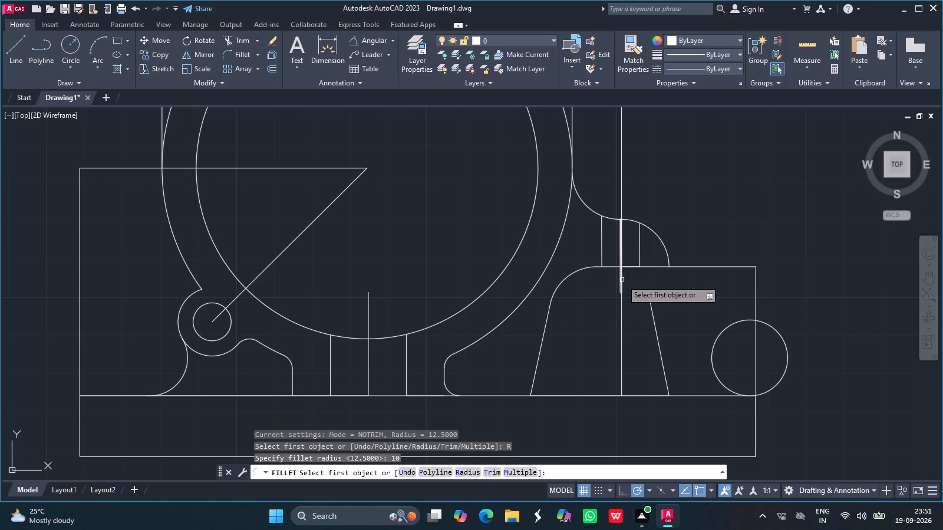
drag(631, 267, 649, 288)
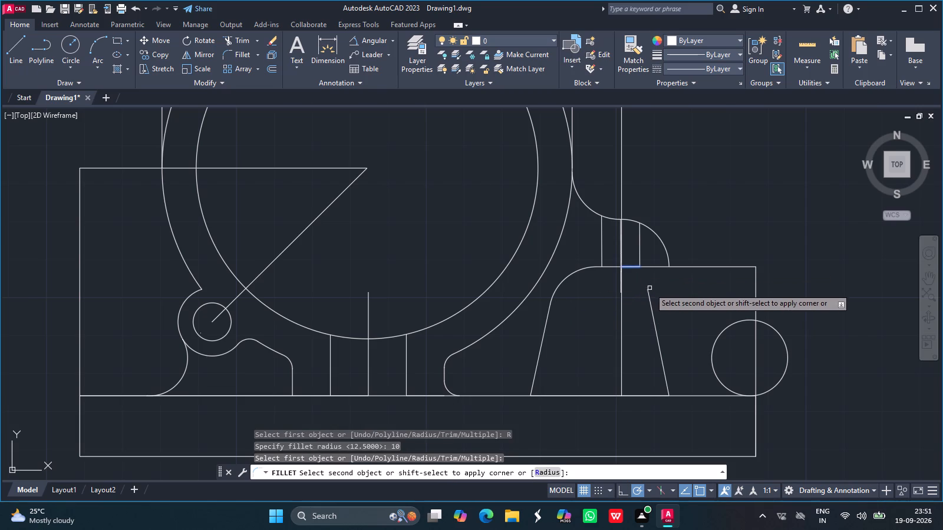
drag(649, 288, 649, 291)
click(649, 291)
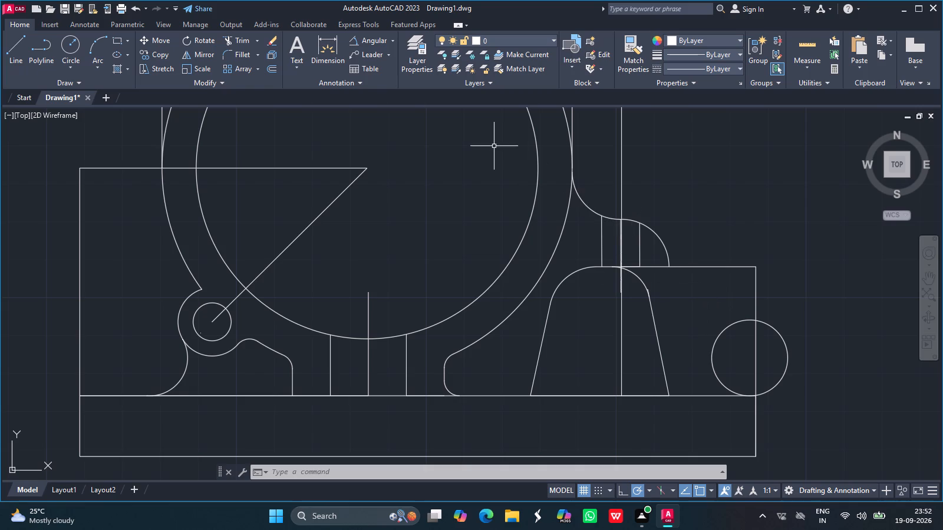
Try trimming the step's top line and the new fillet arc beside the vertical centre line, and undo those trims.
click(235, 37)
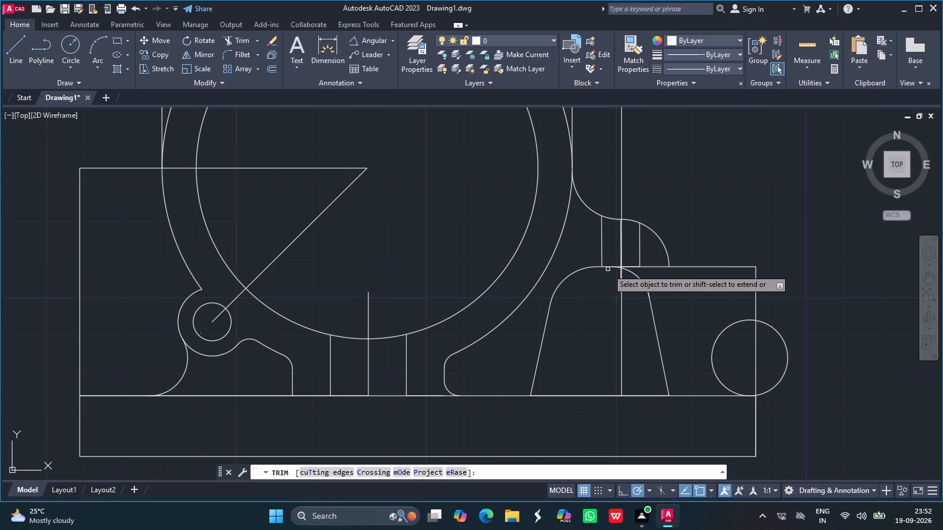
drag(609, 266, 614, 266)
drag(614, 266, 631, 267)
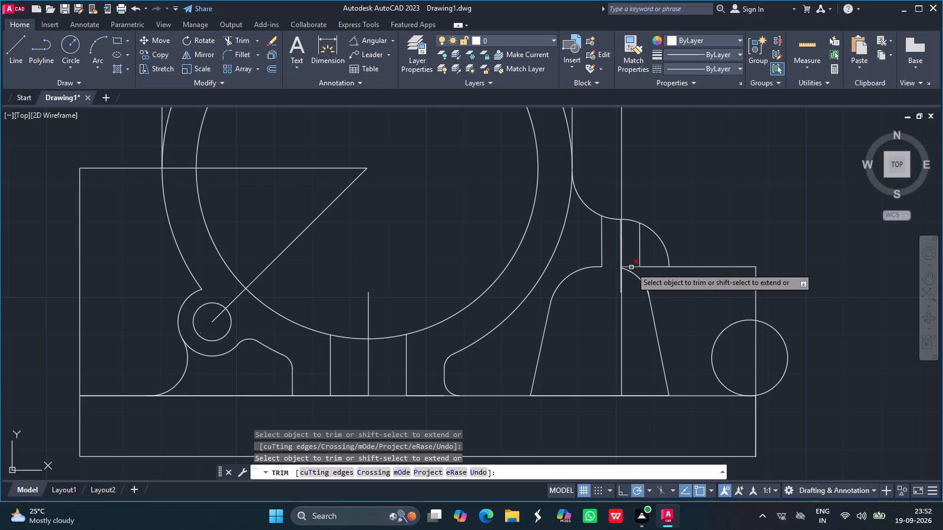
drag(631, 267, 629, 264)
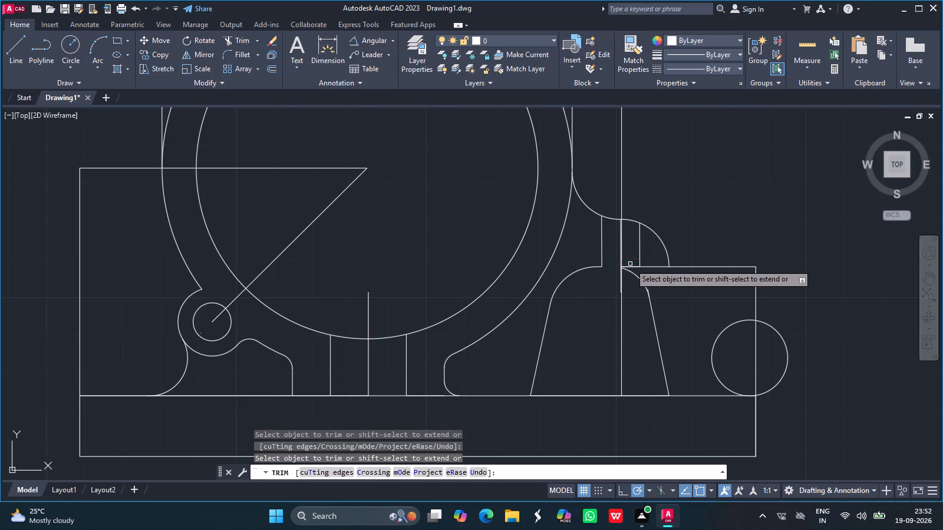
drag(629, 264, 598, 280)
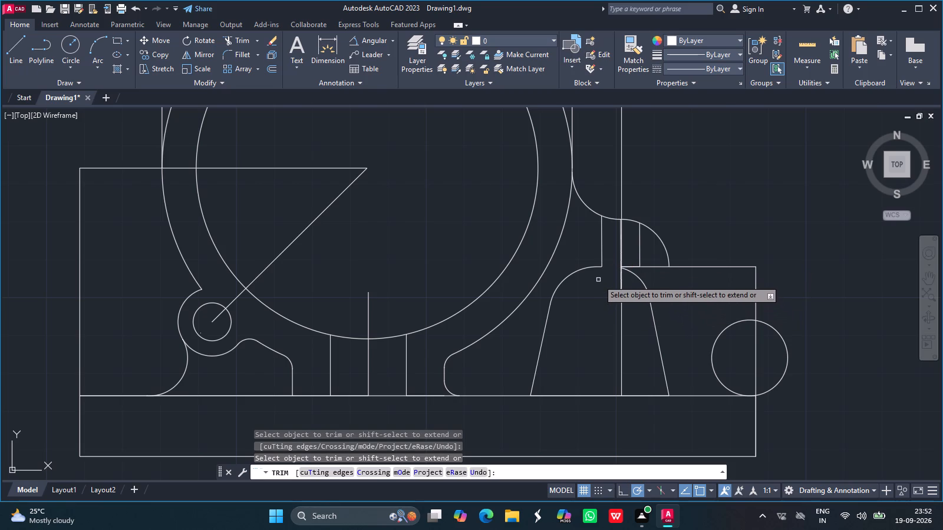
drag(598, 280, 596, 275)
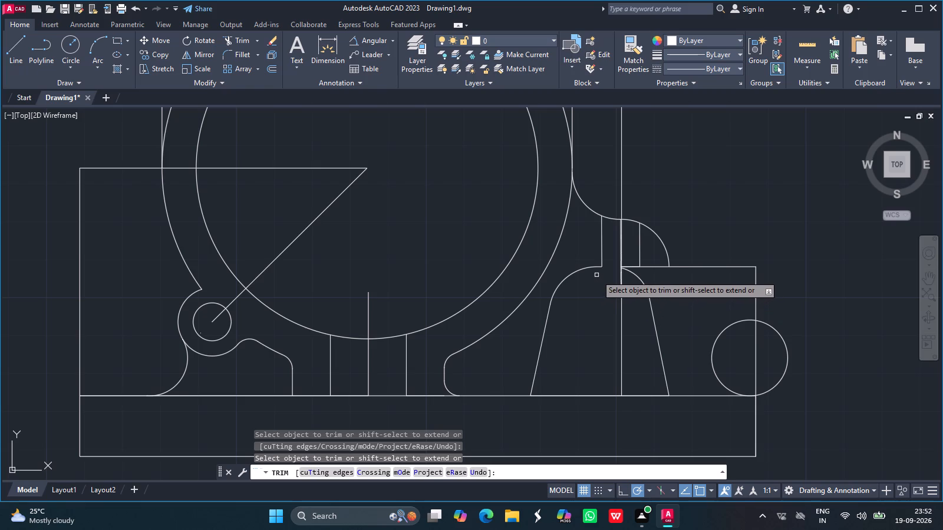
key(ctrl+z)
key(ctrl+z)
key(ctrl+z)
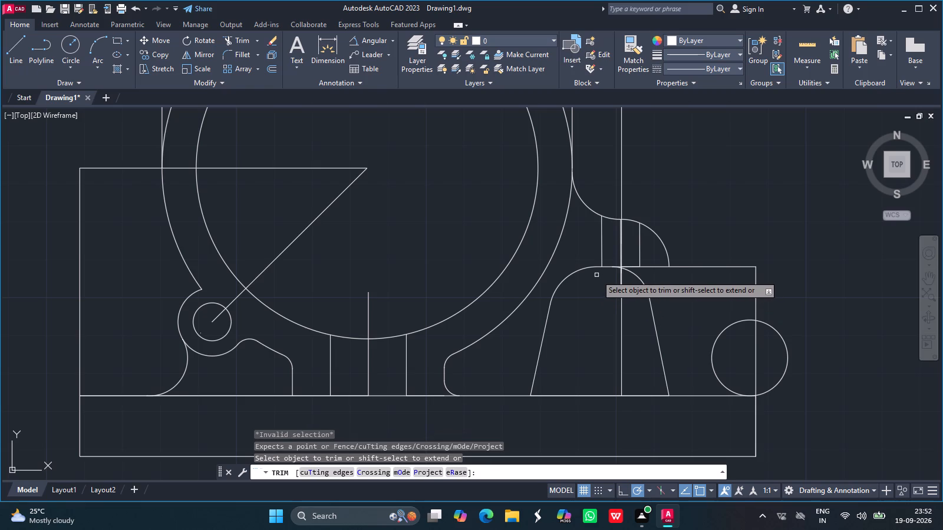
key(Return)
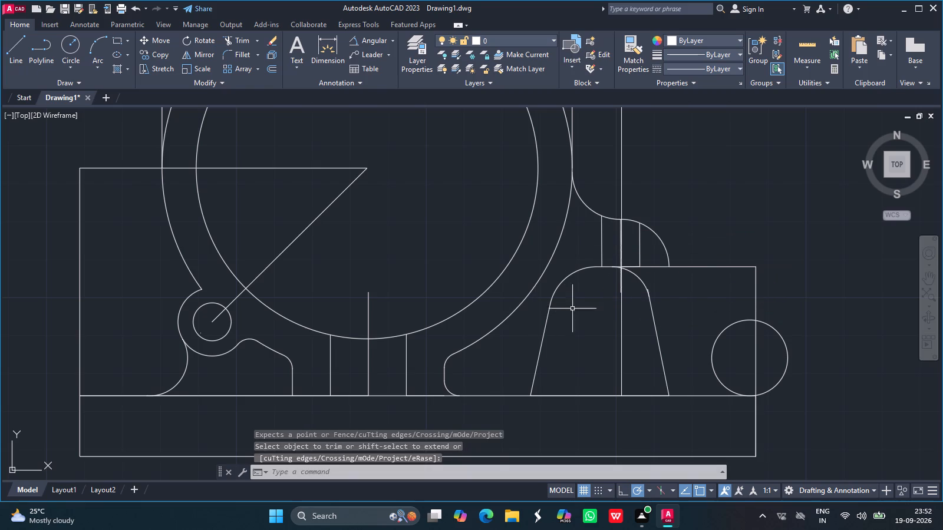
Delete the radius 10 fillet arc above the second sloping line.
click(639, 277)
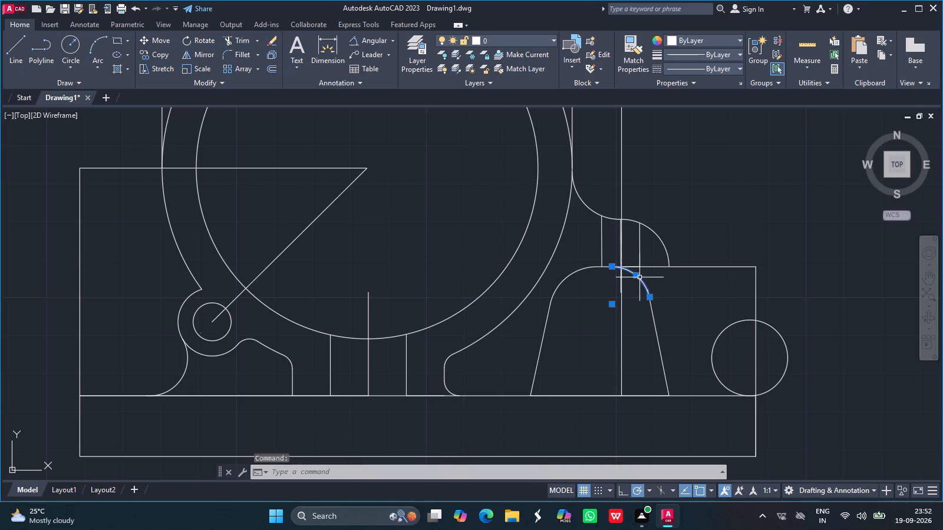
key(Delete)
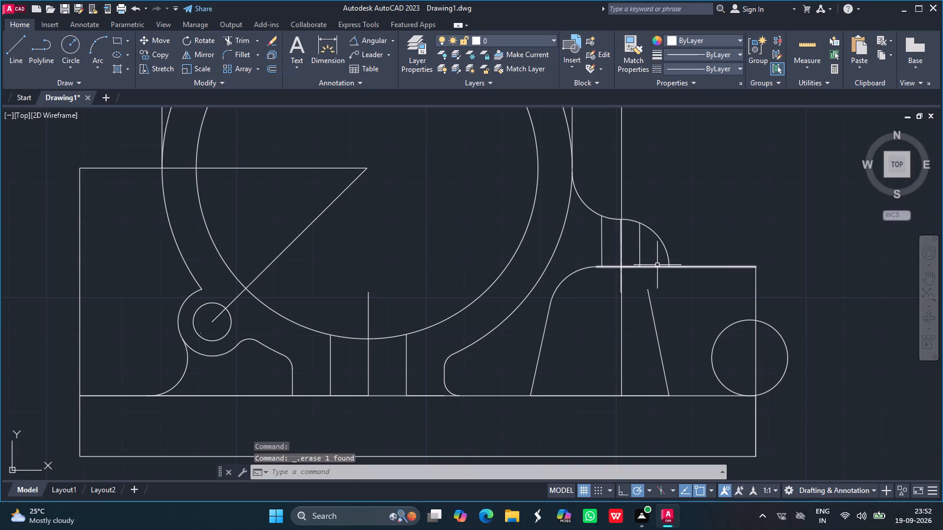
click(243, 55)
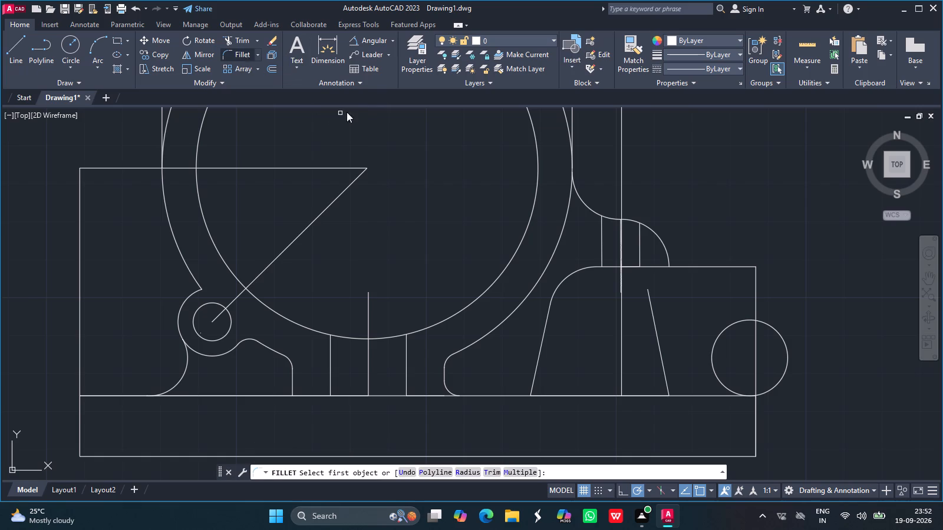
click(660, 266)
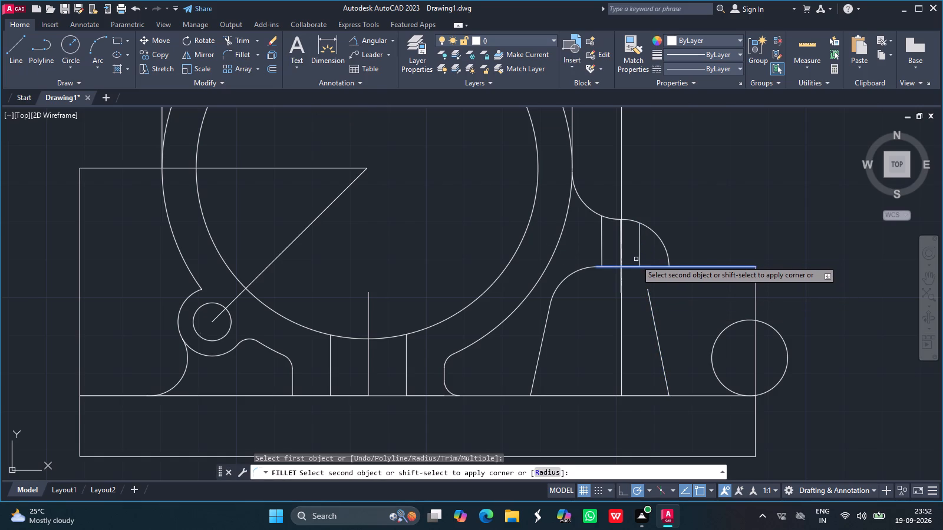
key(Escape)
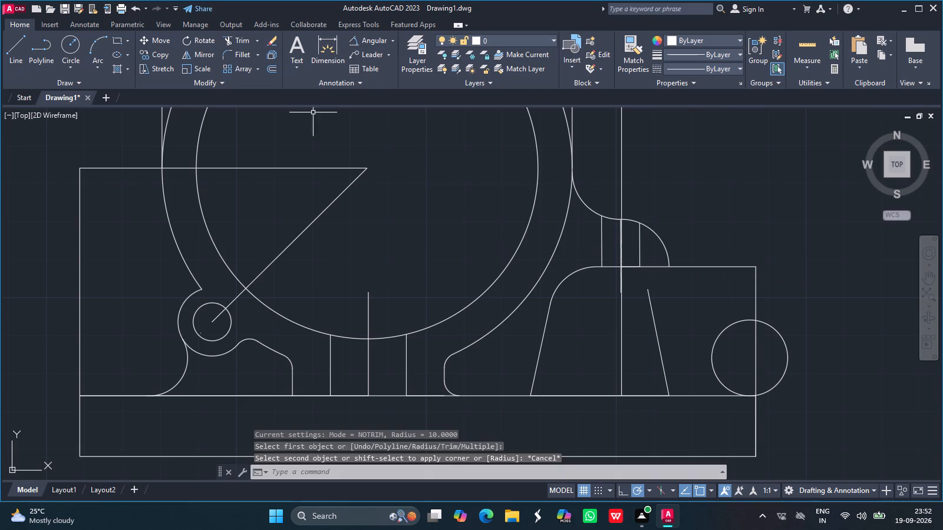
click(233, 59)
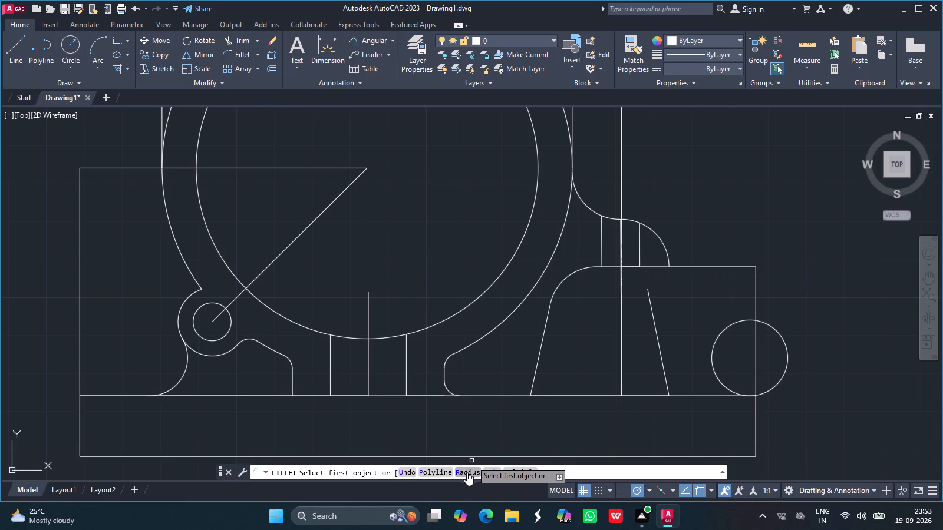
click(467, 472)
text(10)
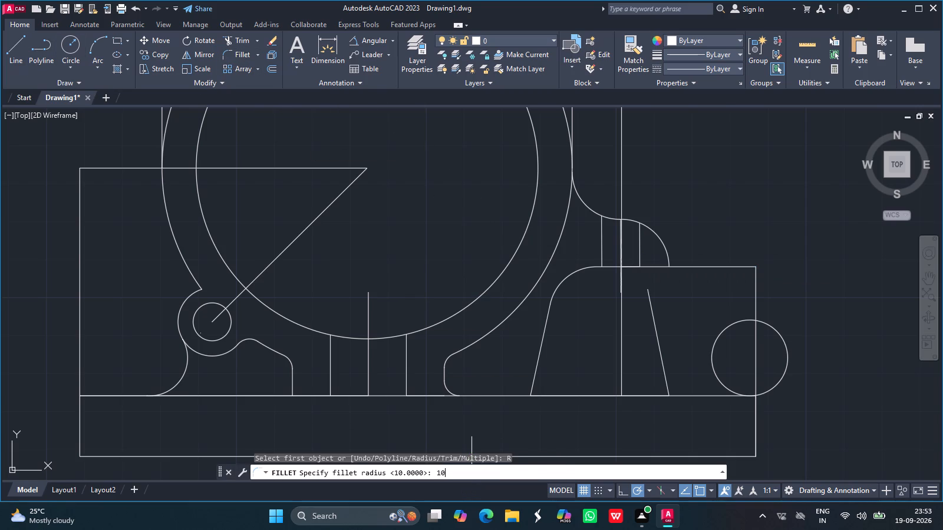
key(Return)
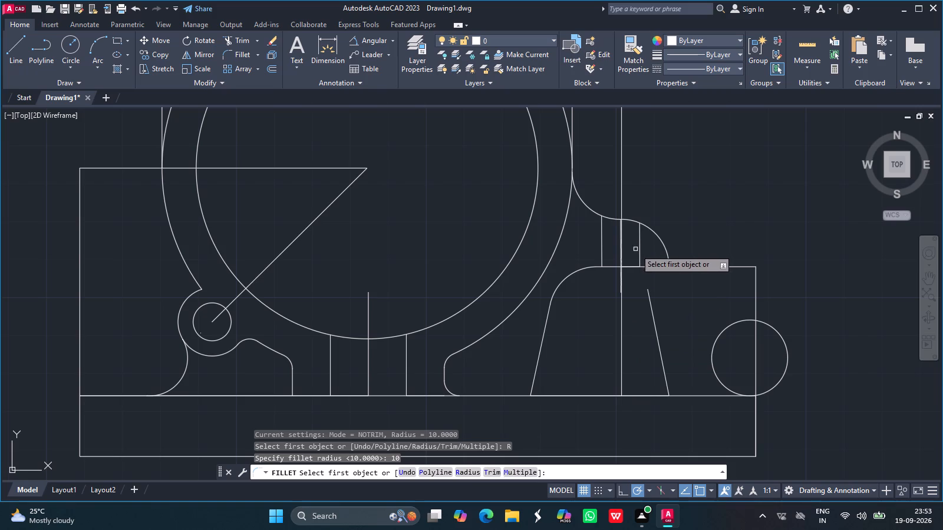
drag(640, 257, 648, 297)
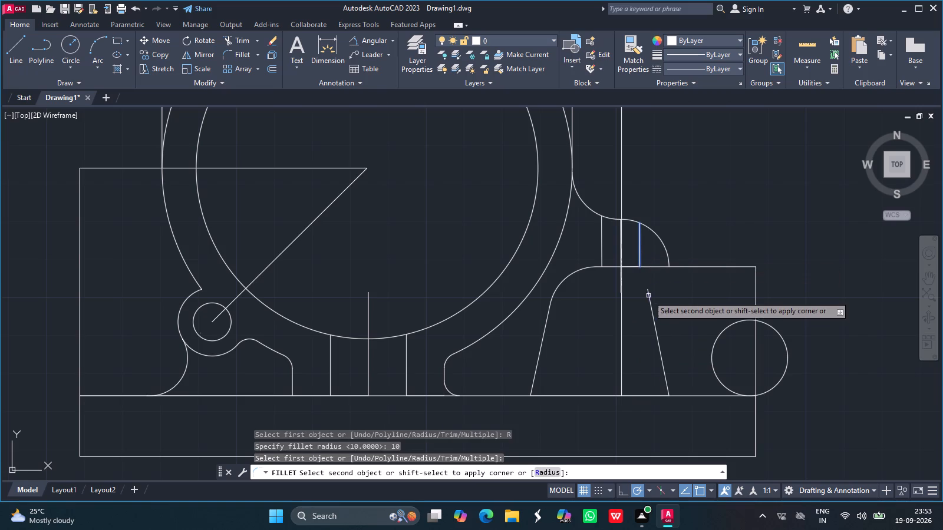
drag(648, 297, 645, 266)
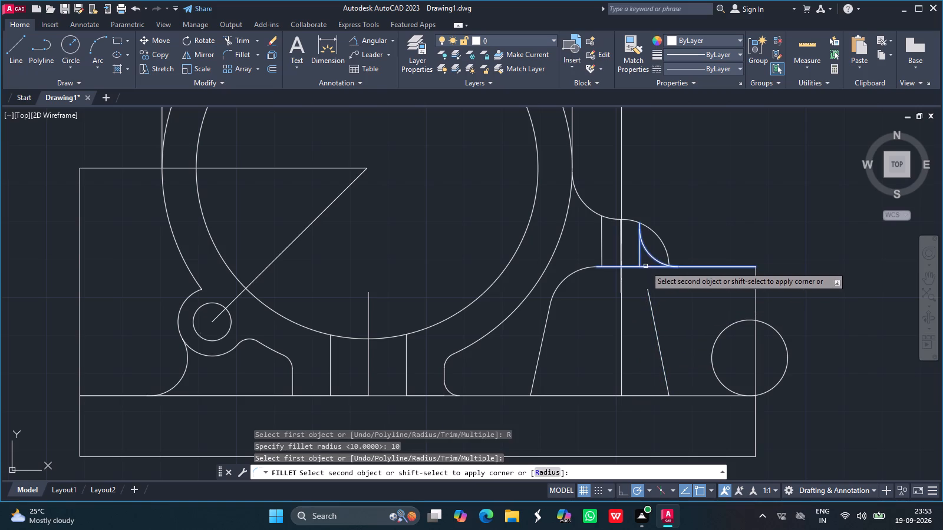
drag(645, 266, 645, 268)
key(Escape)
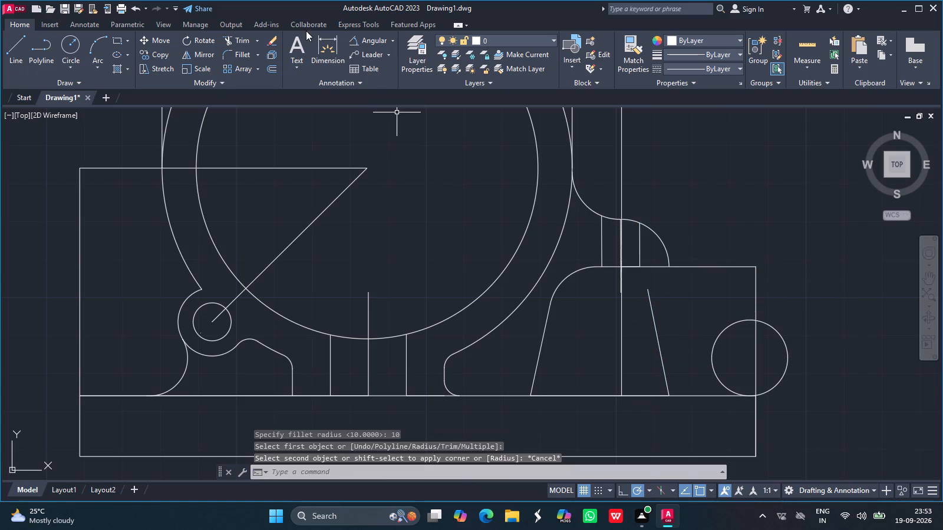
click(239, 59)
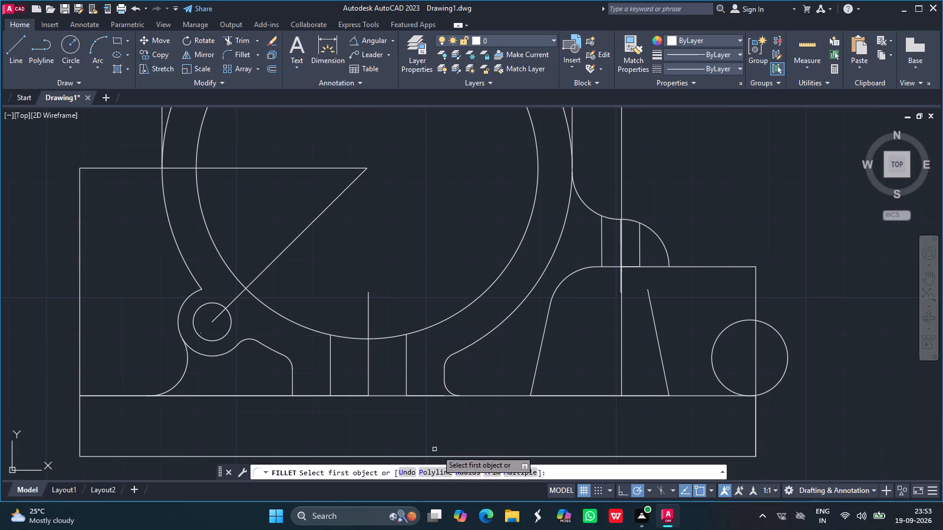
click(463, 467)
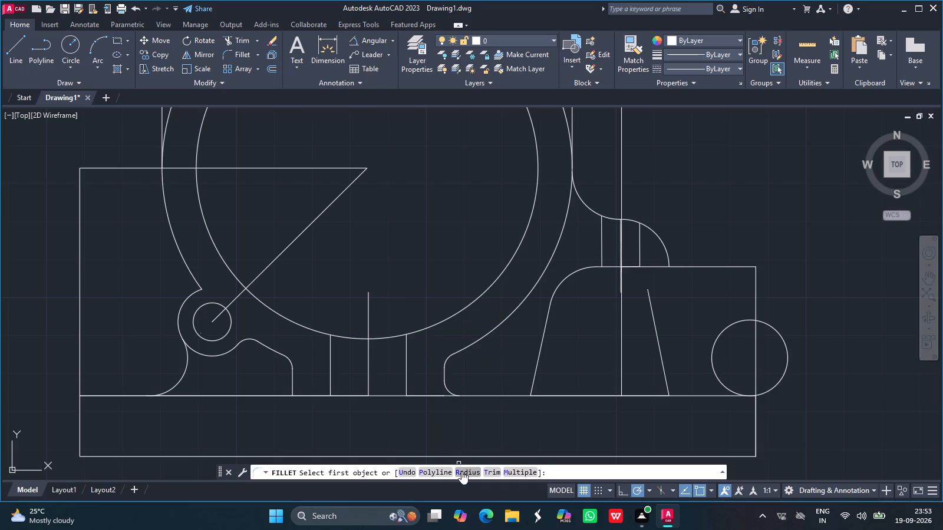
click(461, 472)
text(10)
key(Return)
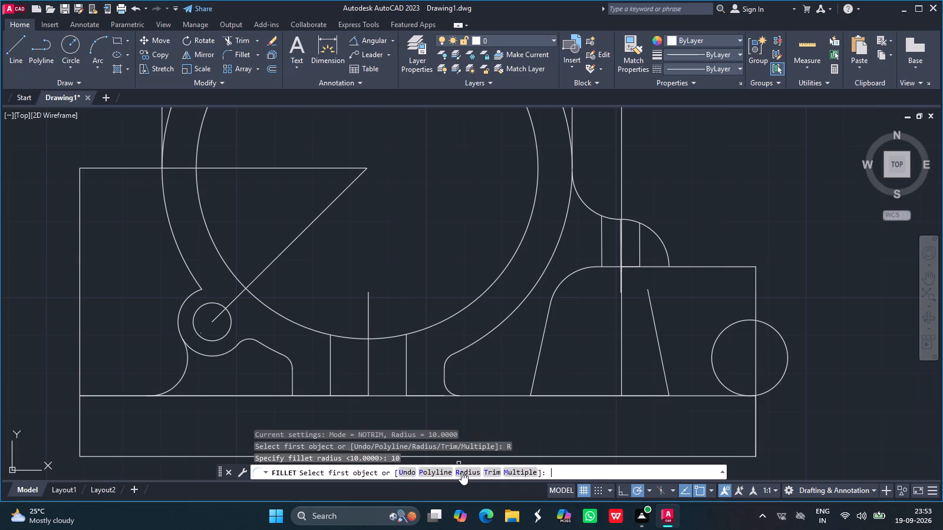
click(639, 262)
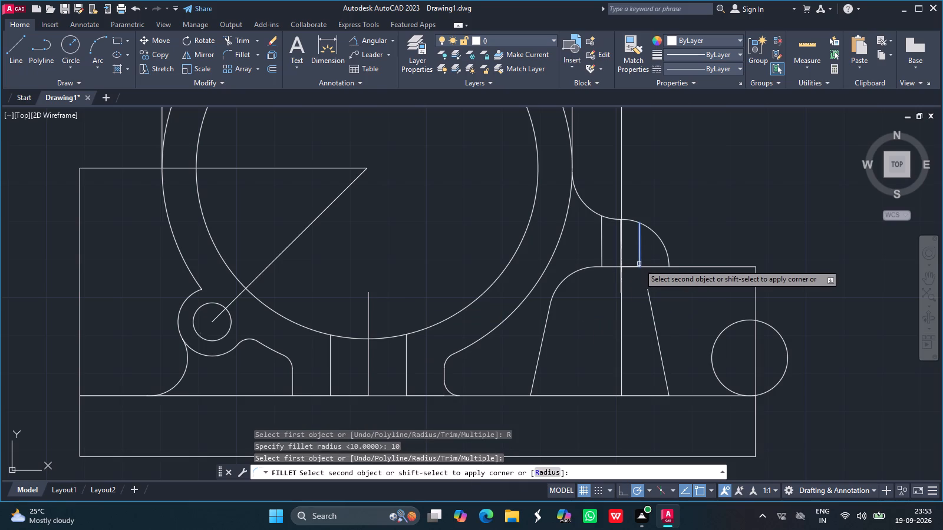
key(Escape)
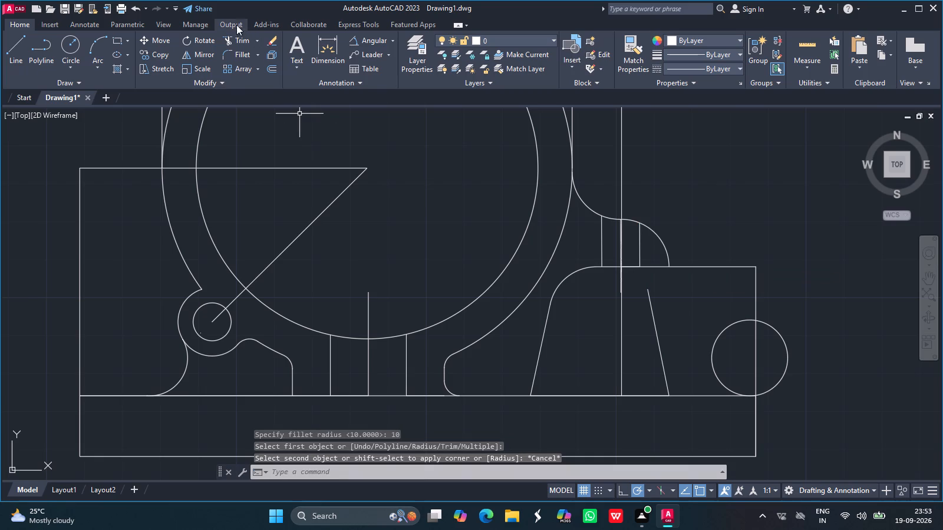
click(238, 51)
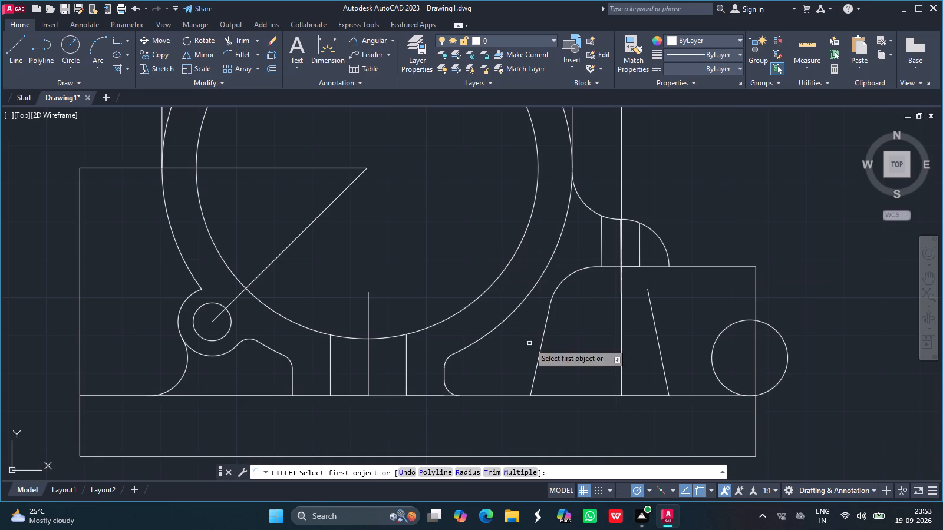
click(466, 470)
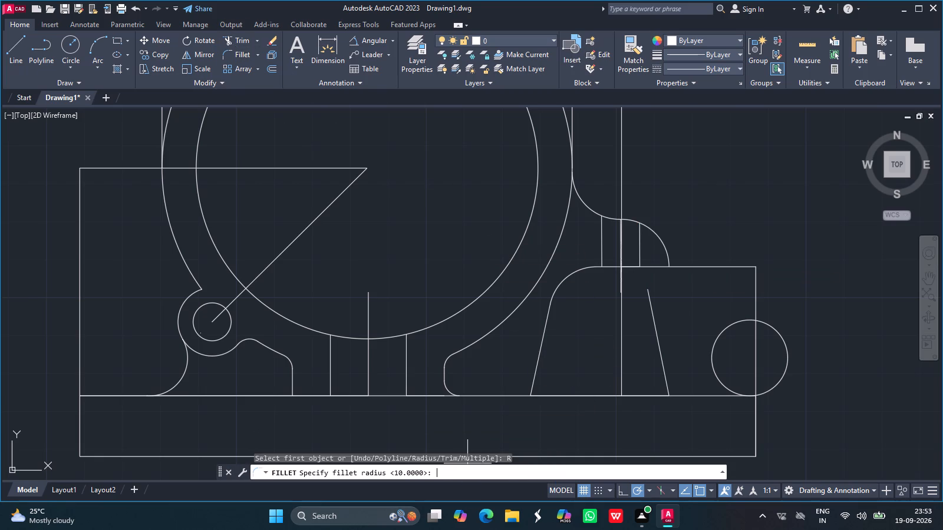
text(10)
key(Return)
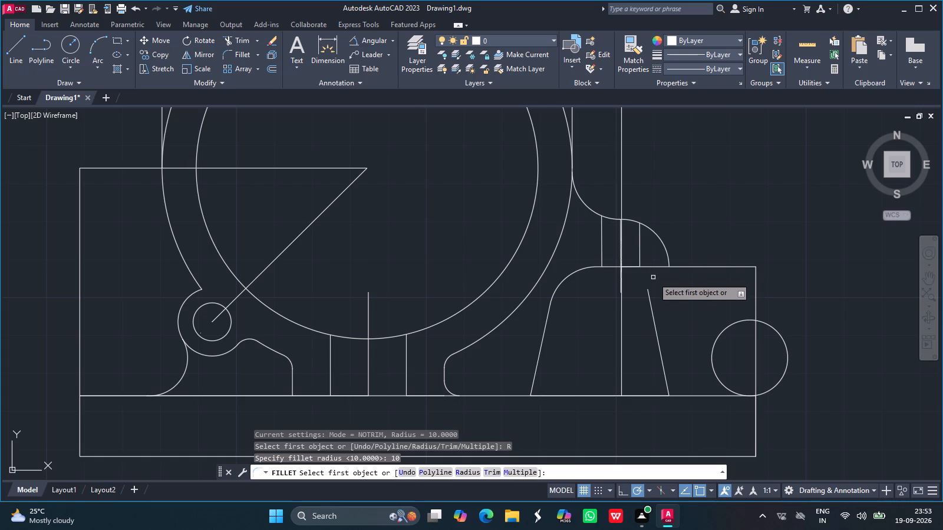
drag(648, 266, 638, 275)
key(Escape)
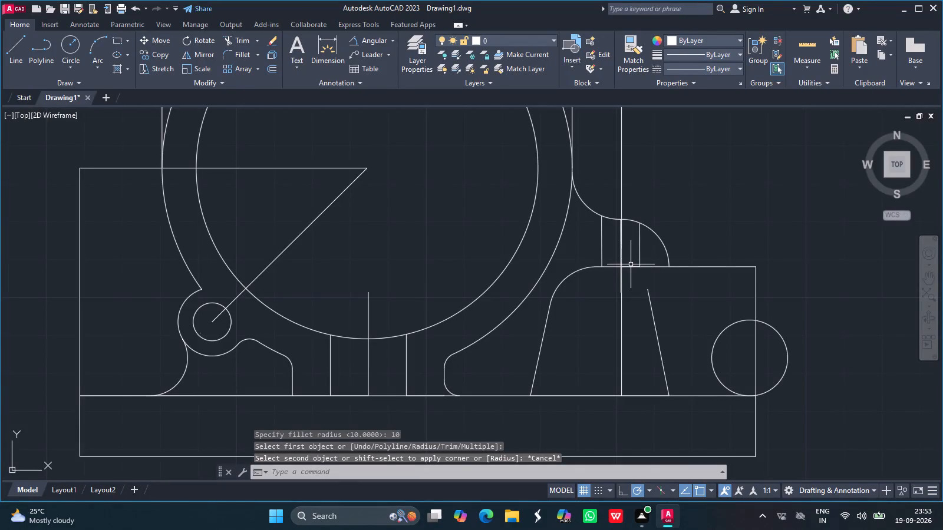
Fillet the short horizontal line on the step's top edge with the second sloping line at radius 10.
click(235, 58)
click(473, 468)
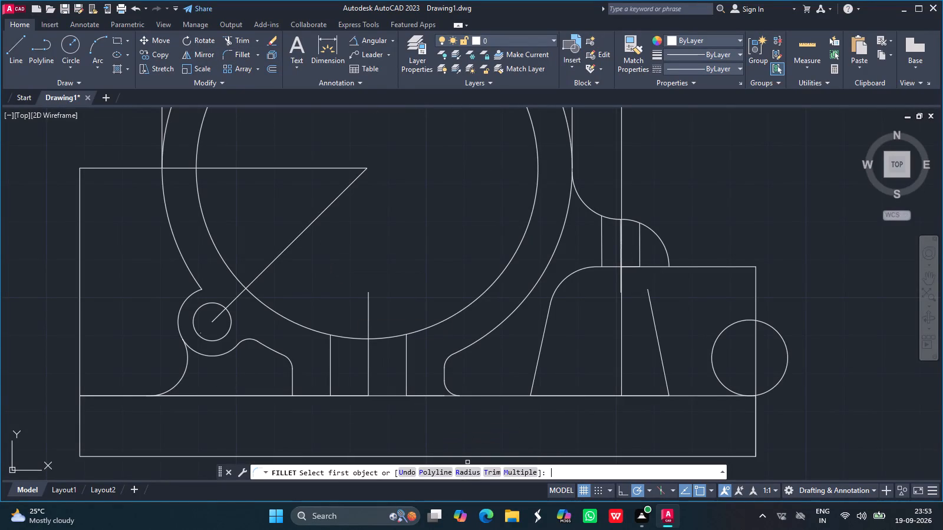
text(10)
key(Return)
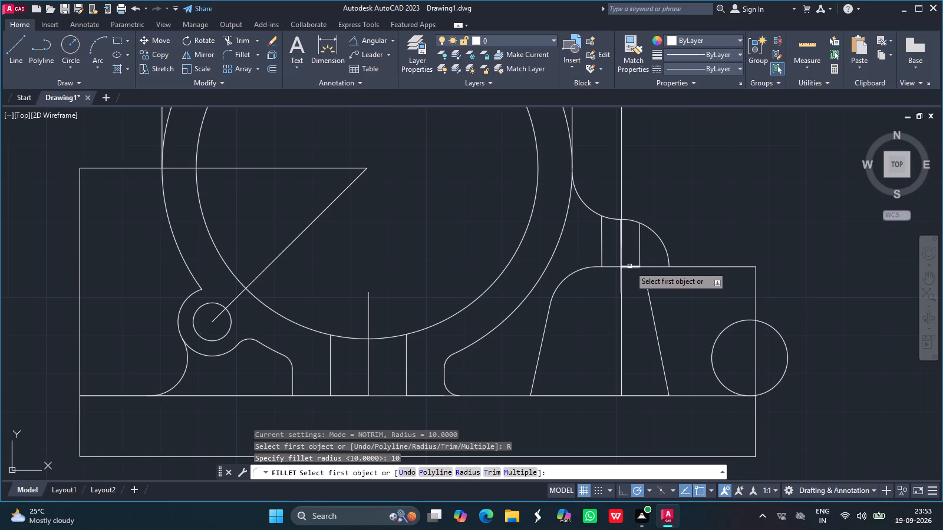
drag(629, 266, 649, 300)
click(649, 300)
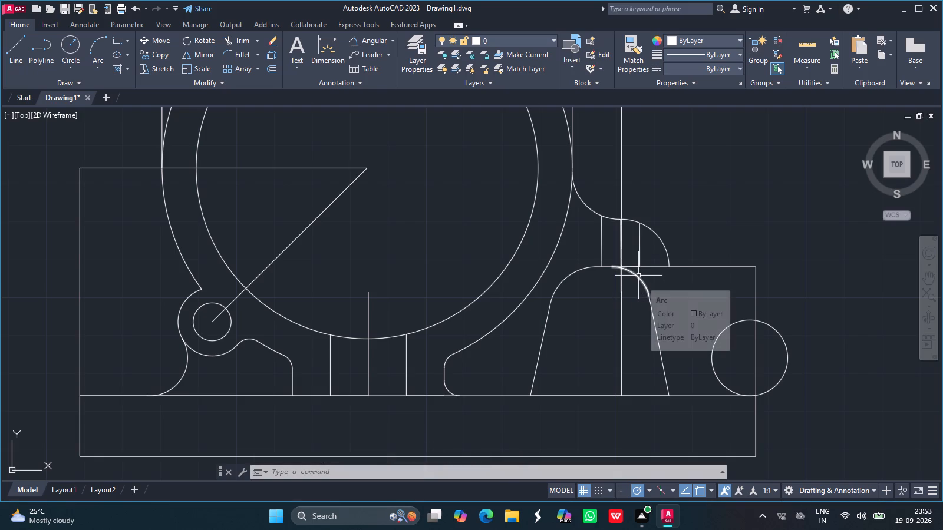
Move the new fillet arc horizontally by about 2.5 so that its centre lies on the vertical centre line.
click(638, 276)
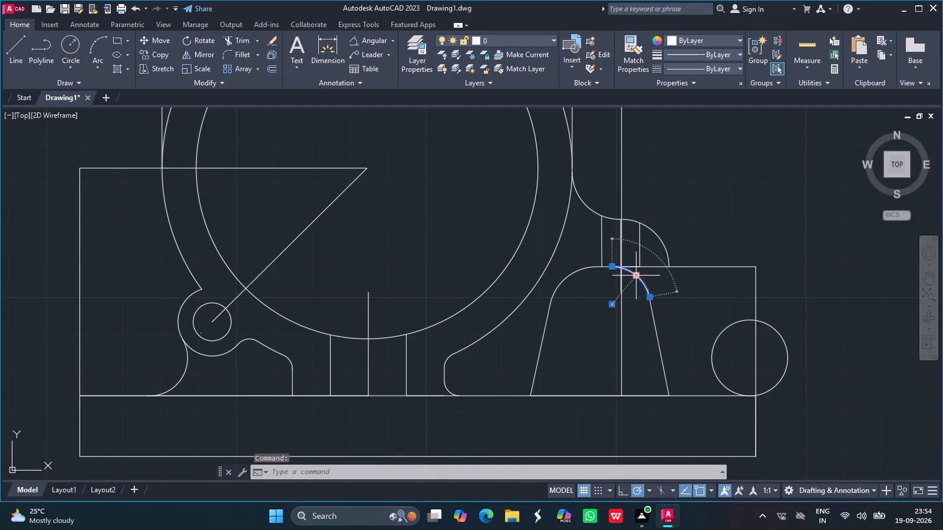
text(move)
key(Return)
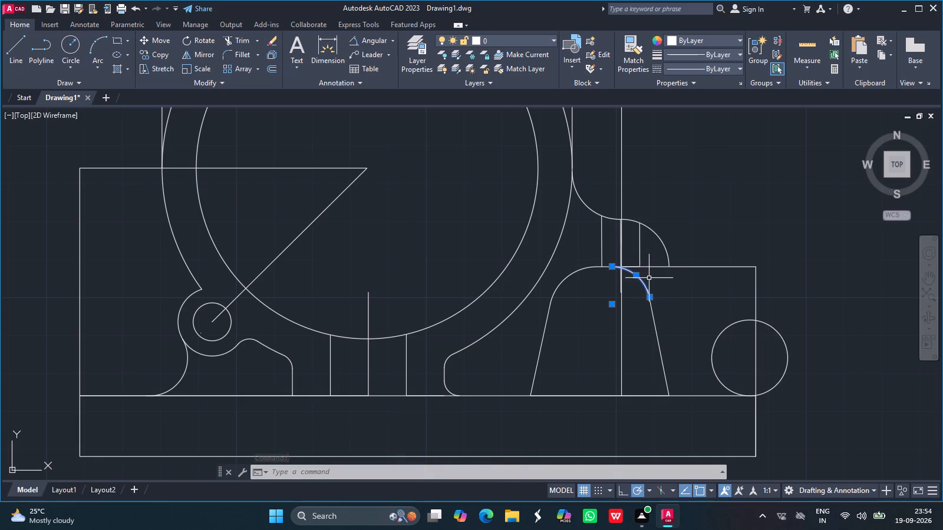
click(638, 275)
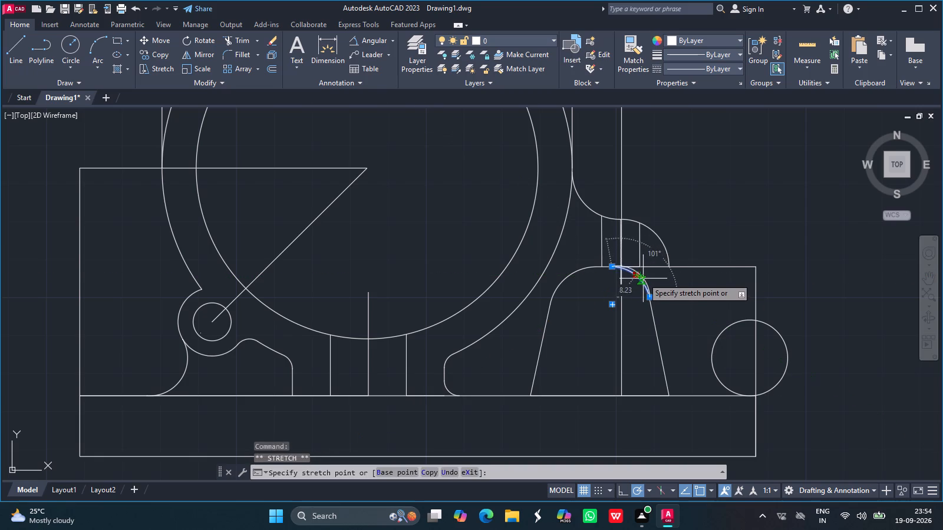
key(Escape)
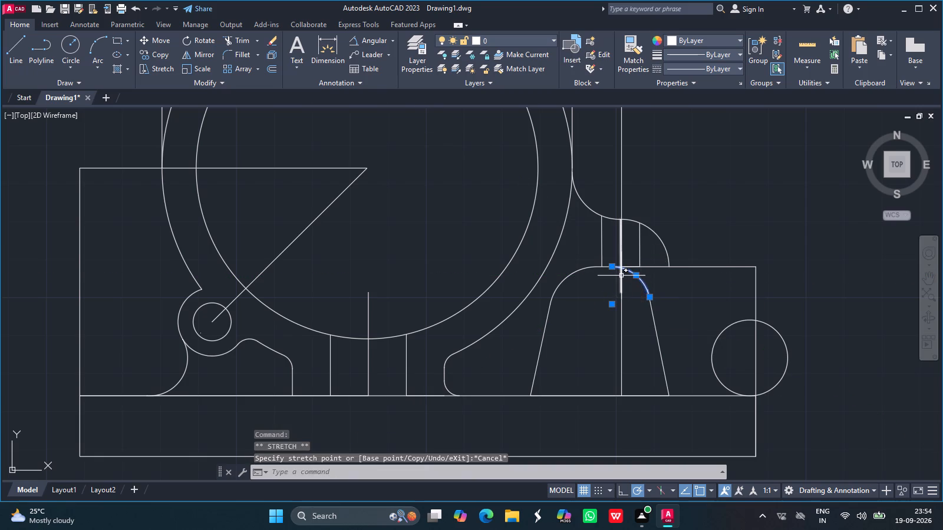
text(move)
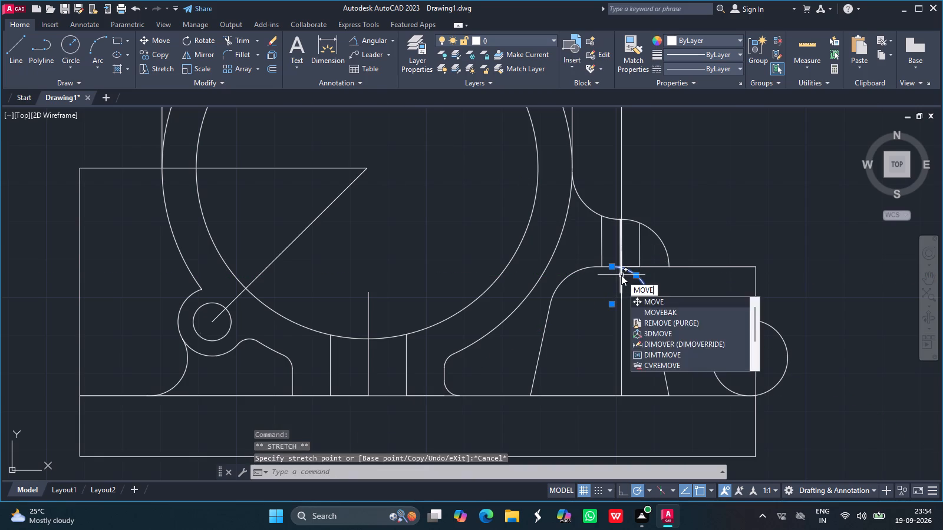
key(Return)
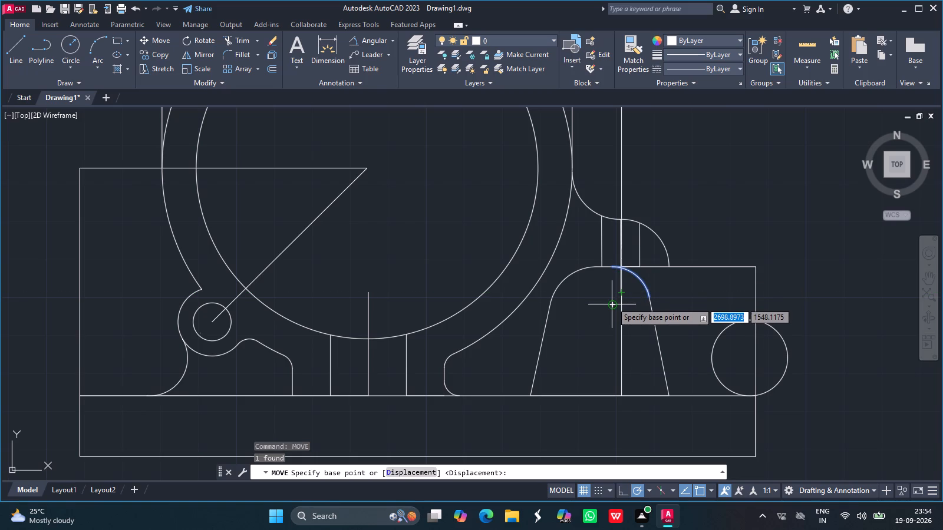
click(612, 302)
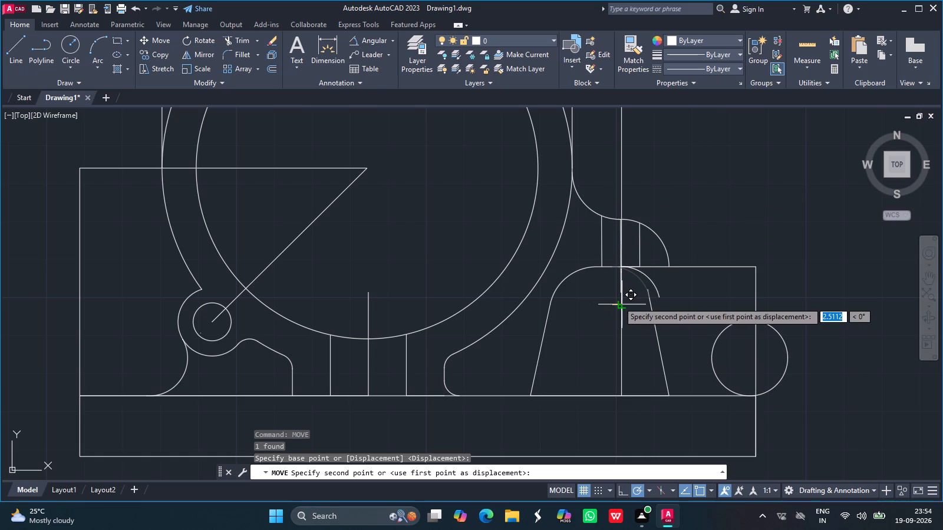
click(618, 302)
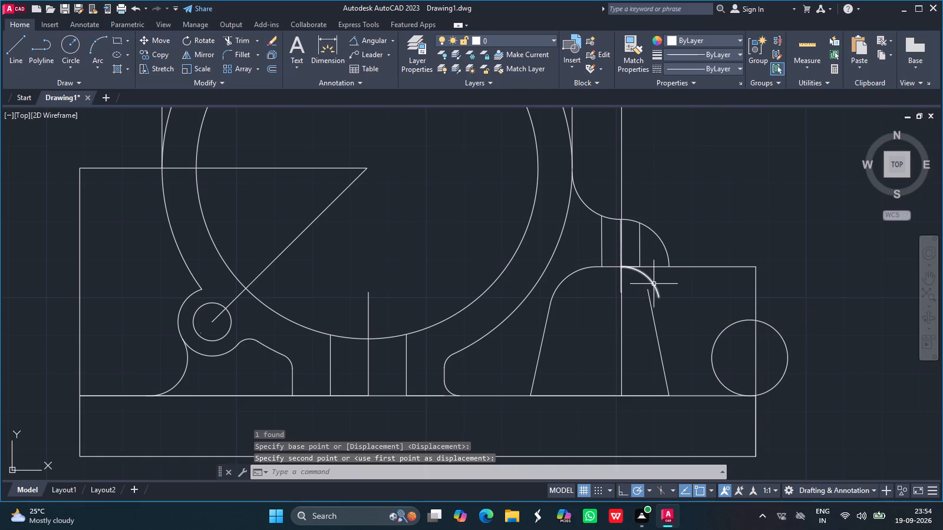
Move the fillet arc by its lower endpoint to a point just above the second sloping line's upper end.
click(654, 284)
text(move)
key(Return)
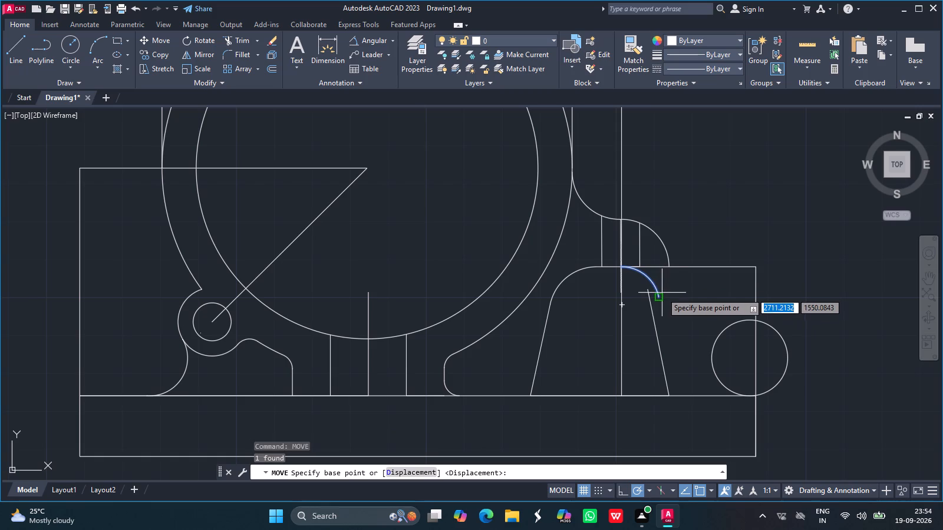
drag(660, 296, 652, 300)
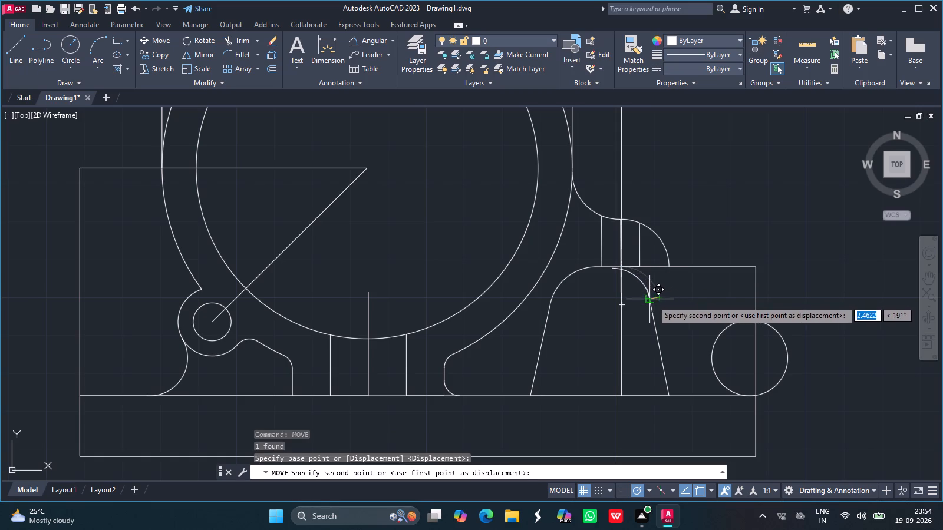
drag(652, 300, 650, 290)
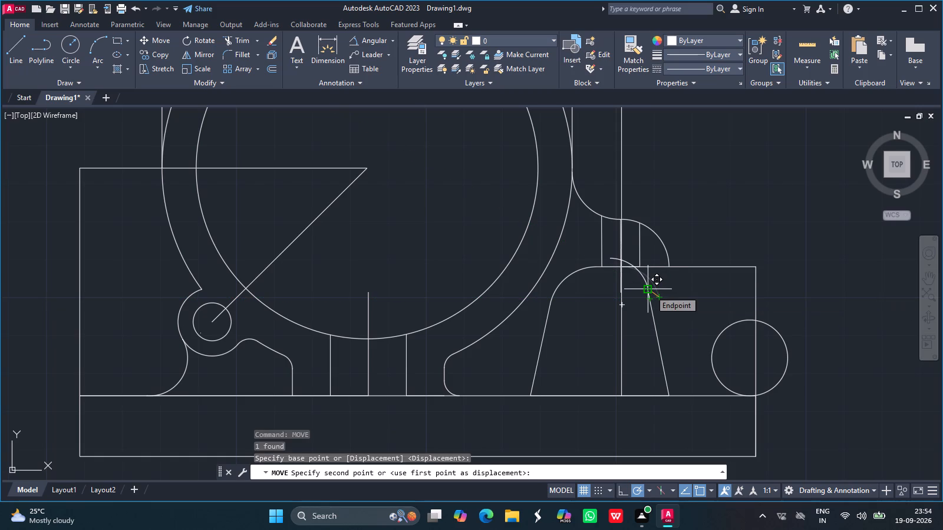
drag(650, 290, 650, 287)
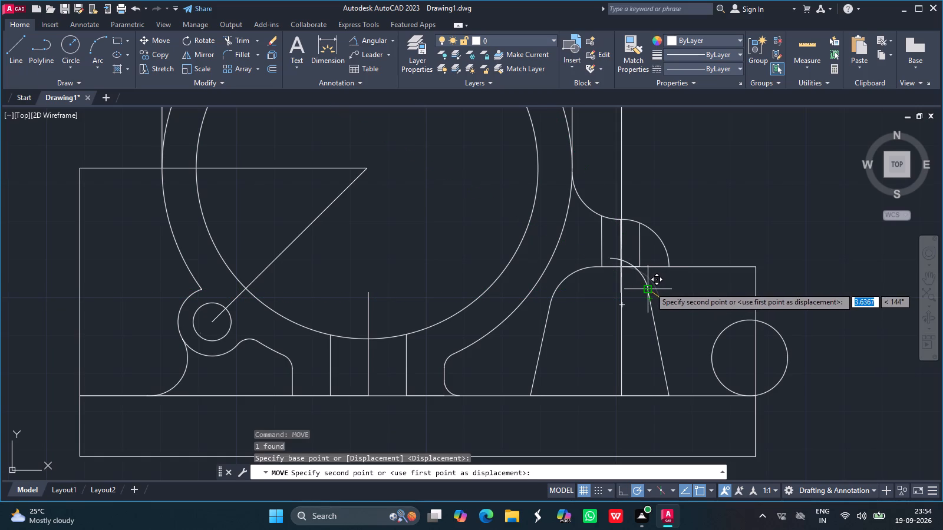
drag(650, 287, 651, 284)
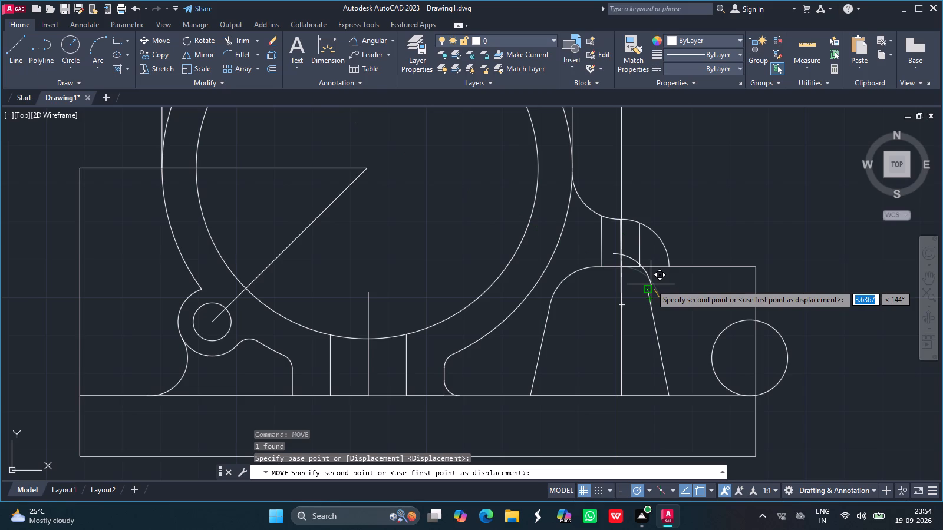
drag(651, 284, 650, 281)
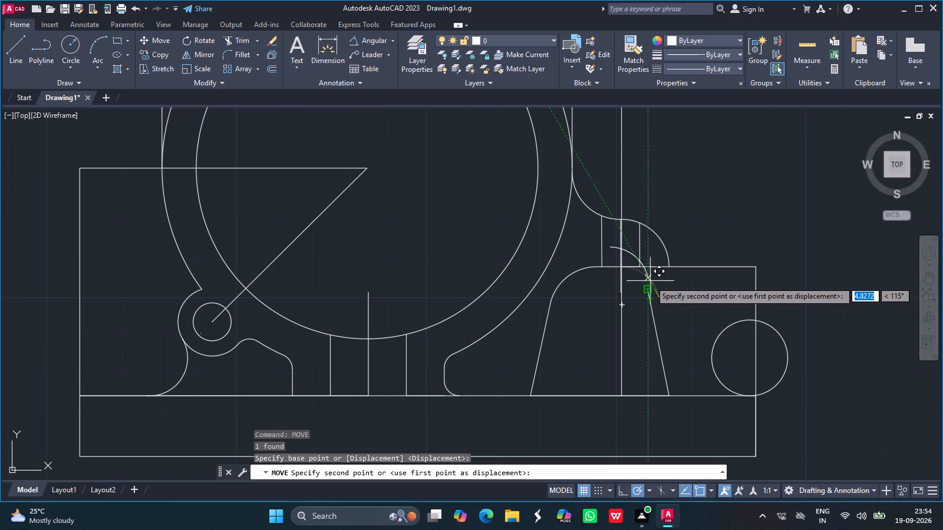
drag(650, 281, 650, 280)
click(650, 280)
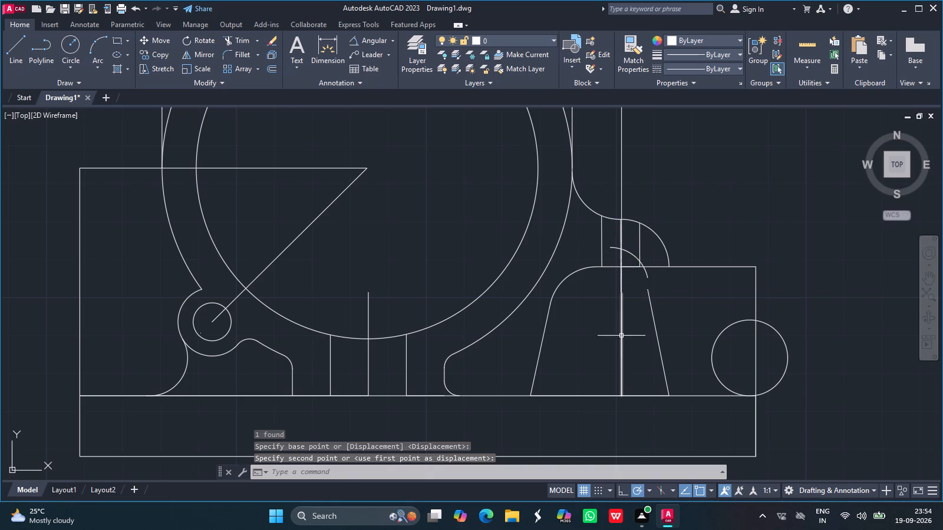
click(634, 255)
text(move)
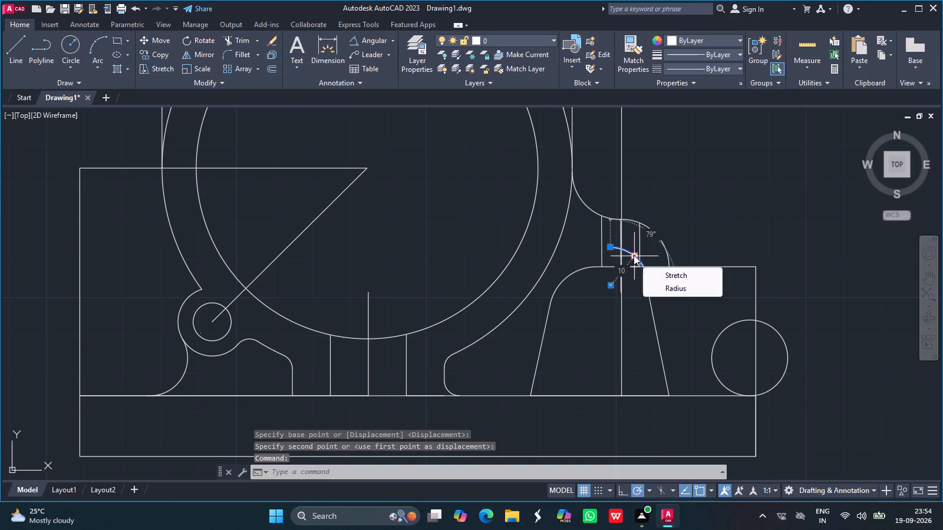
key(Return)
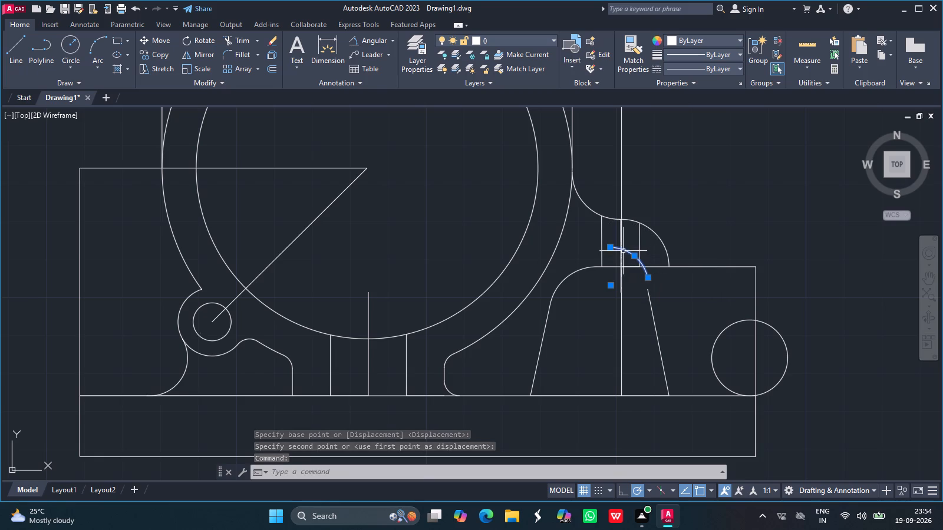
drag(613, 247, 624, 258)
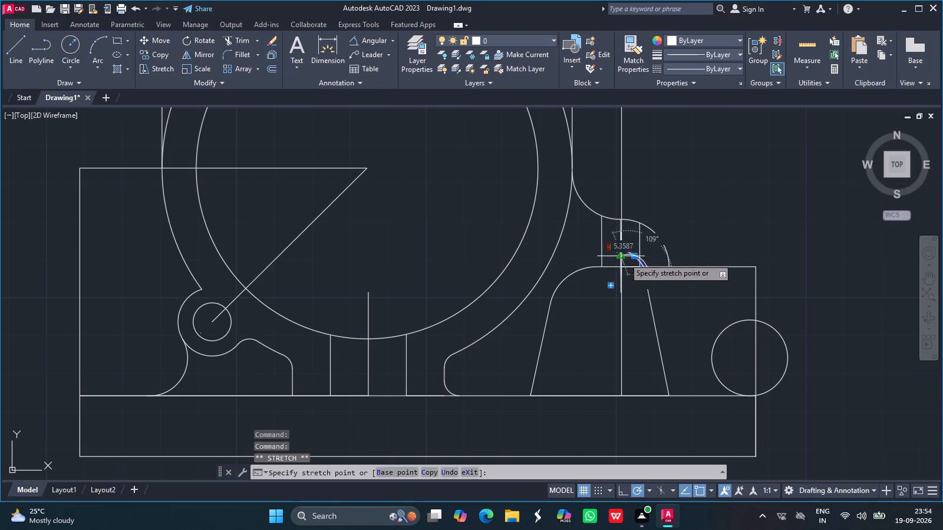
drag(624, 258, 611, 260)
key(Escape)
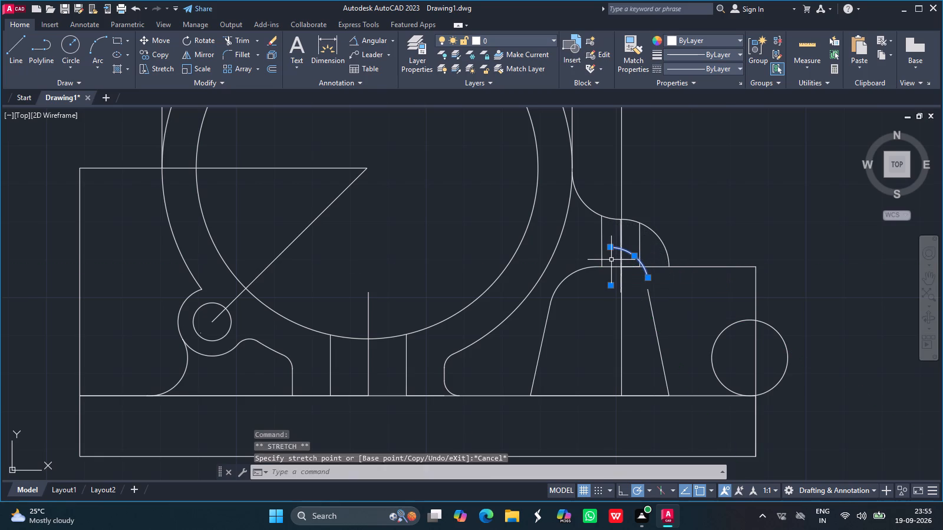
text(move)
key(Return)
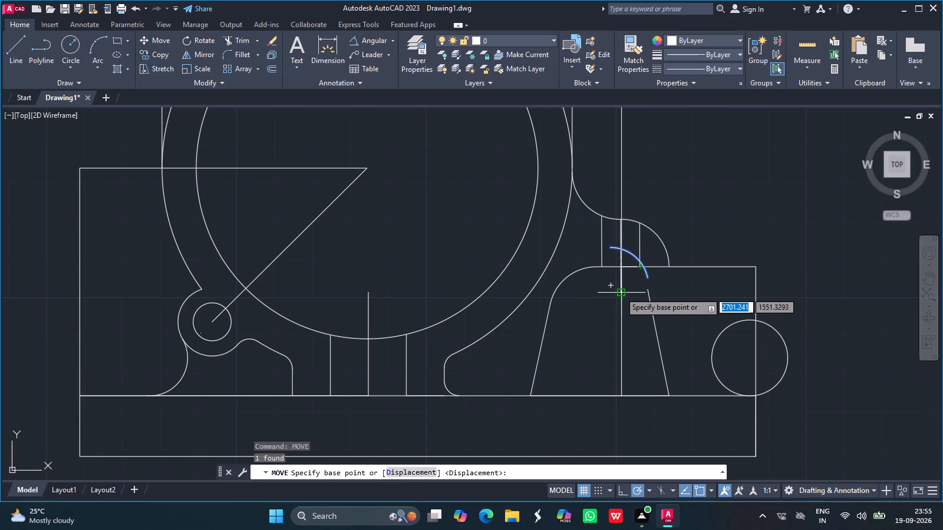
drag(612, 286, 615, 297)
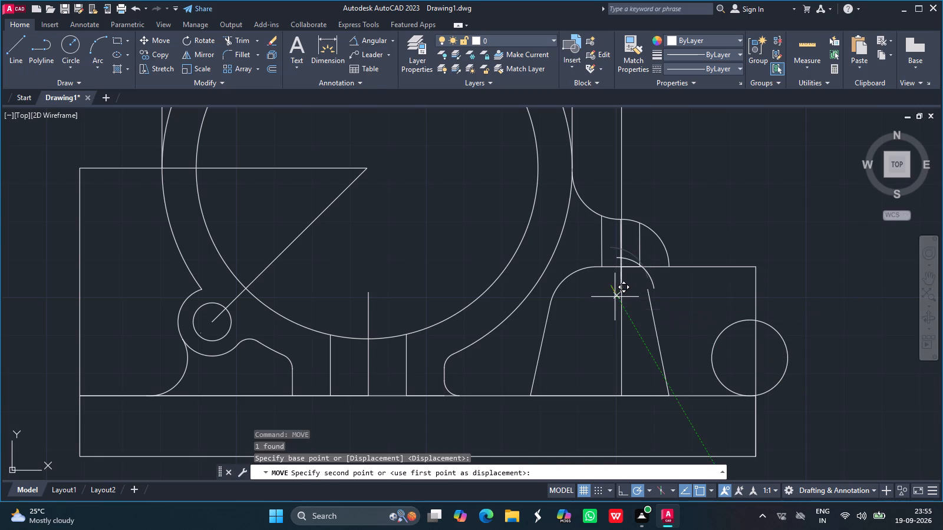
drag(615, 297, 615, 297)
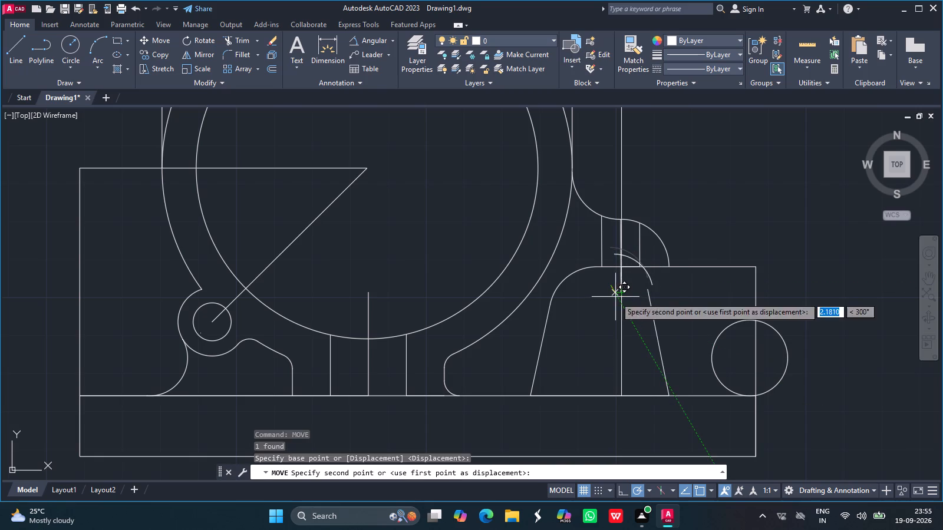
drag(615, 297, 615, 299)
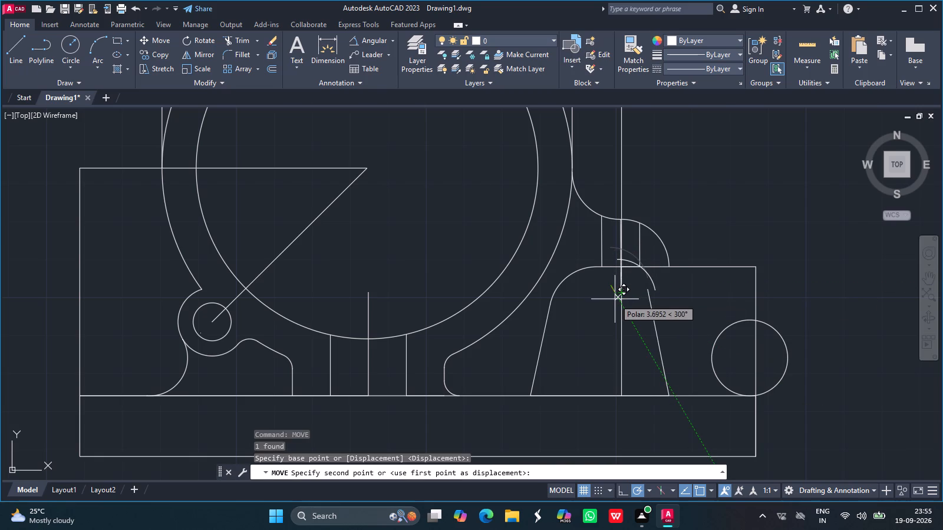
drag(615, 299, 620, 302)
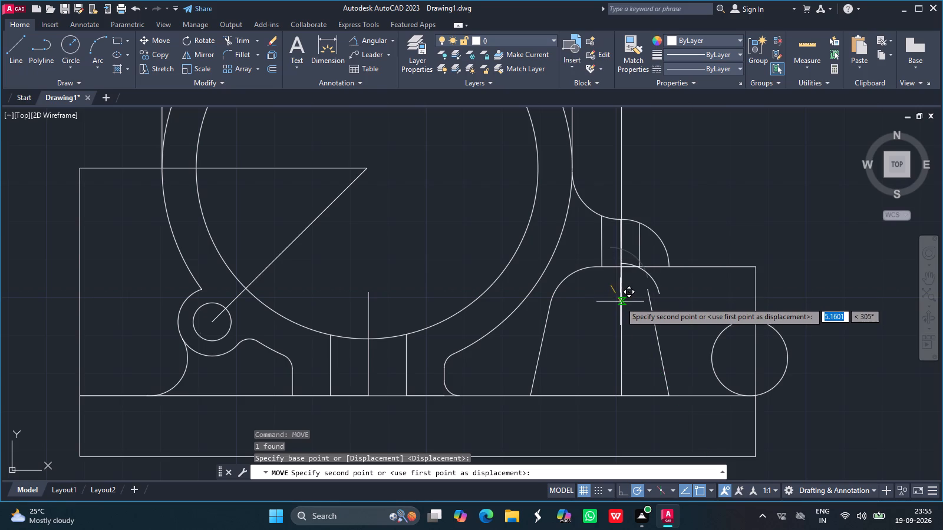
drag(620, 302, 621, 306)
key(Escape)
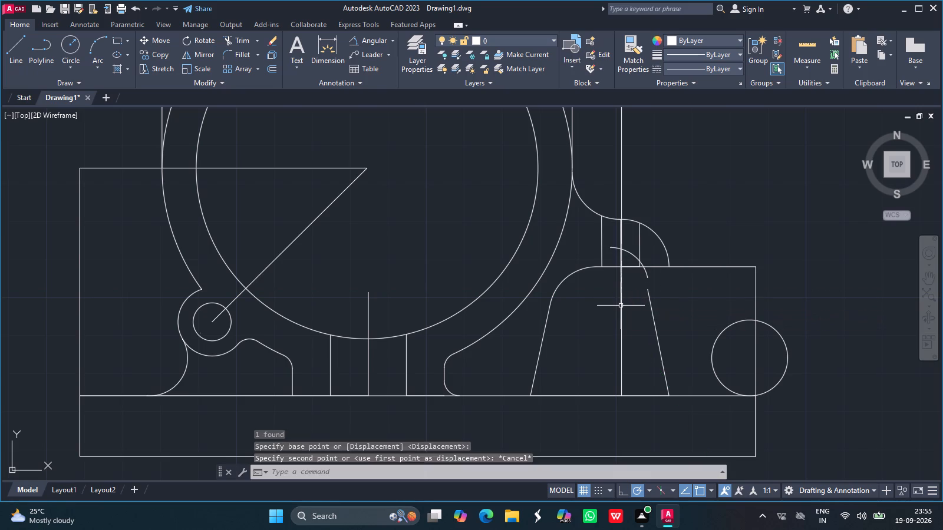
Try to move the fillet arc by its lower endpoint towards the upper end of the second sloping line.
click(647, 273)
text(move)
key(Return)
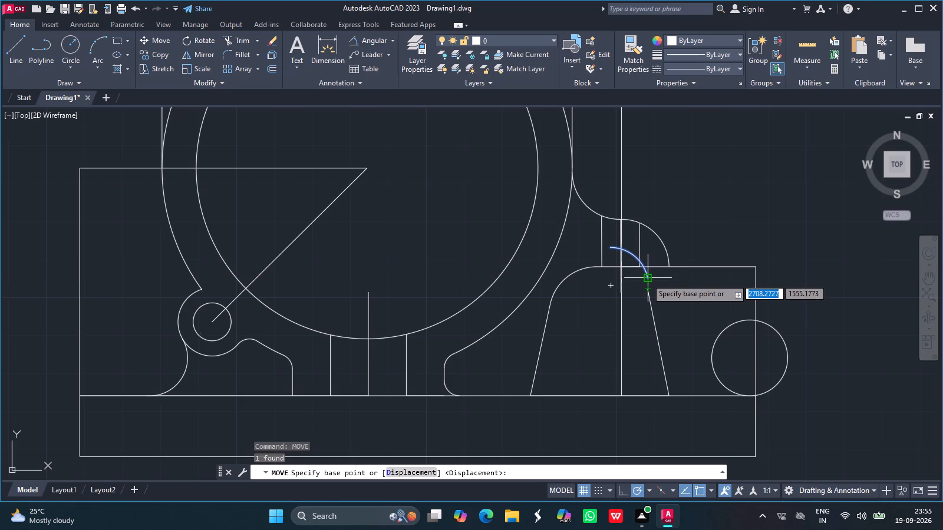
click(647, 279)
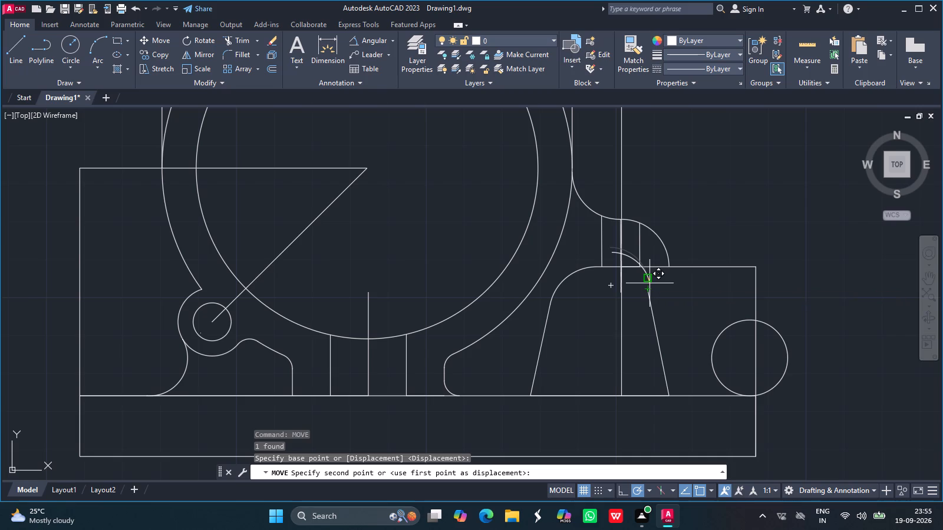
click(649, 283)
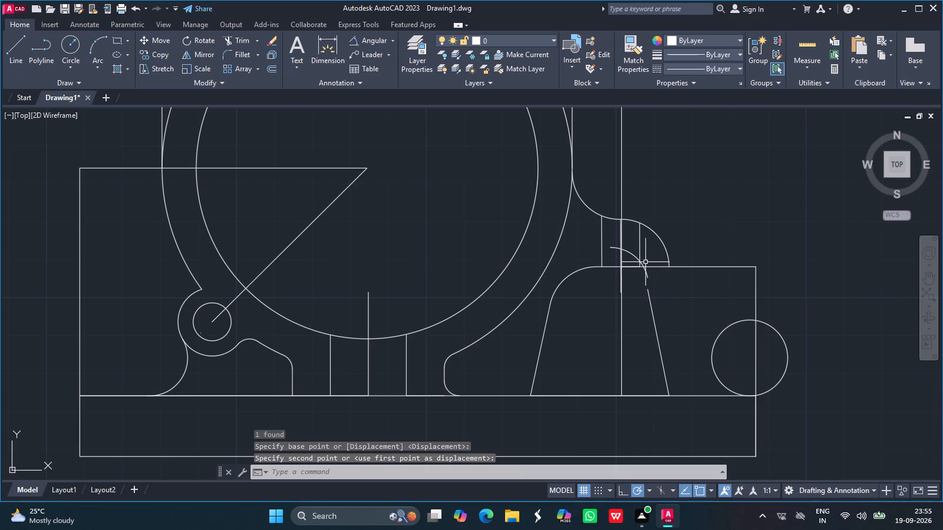
Move the fillet arc by its lower endpoint onto the upper end of the second sloping line.
click(635, 258)
text(move)
key(Return)
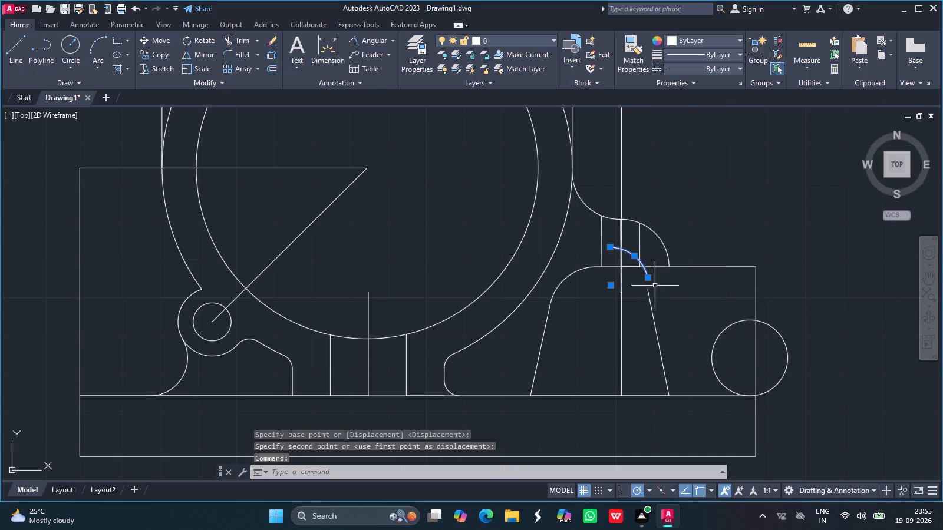
drag(647, 278, 650, 287)
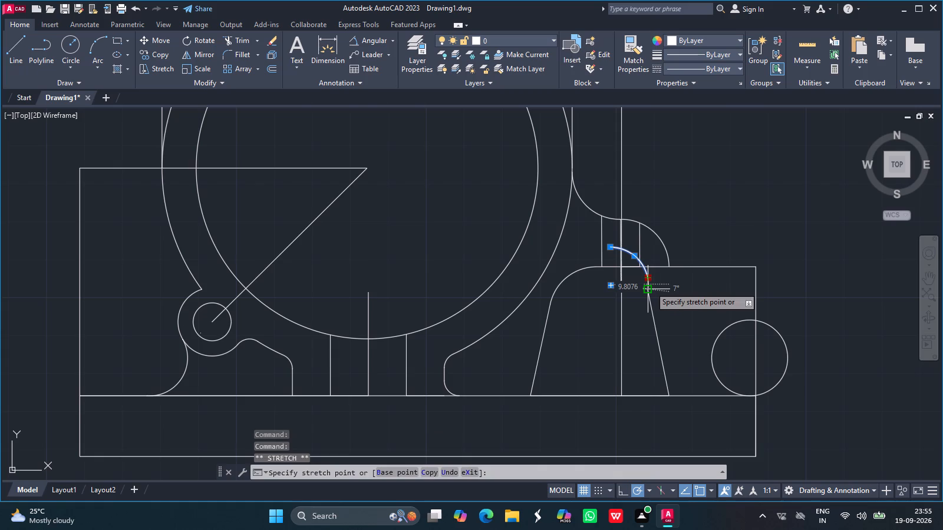
drag(650, 287, 650, 287)
key(Escape)
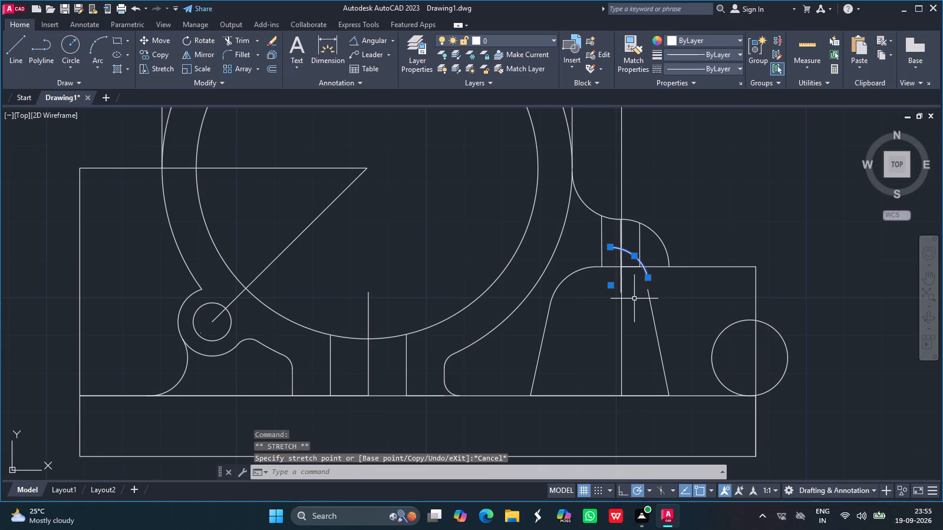
text(move)
key(Return)
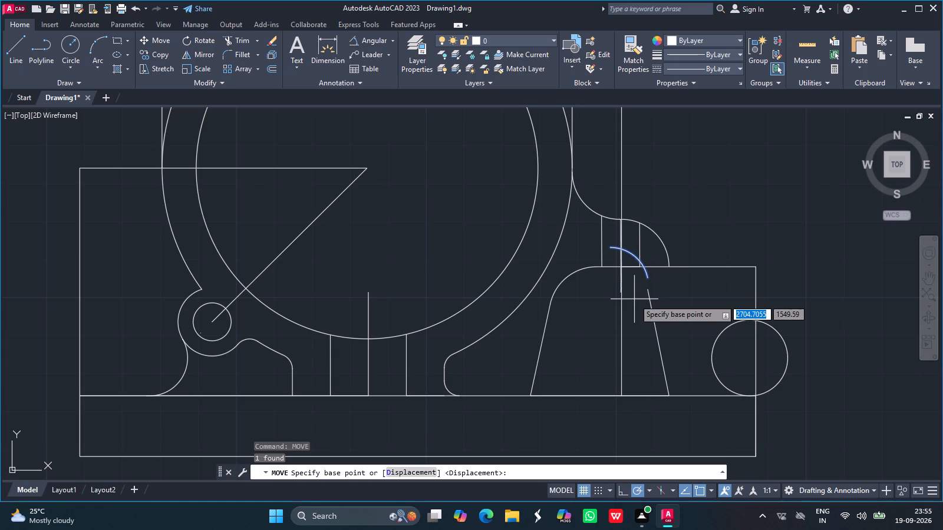
drag(647, 277, 647, 283)
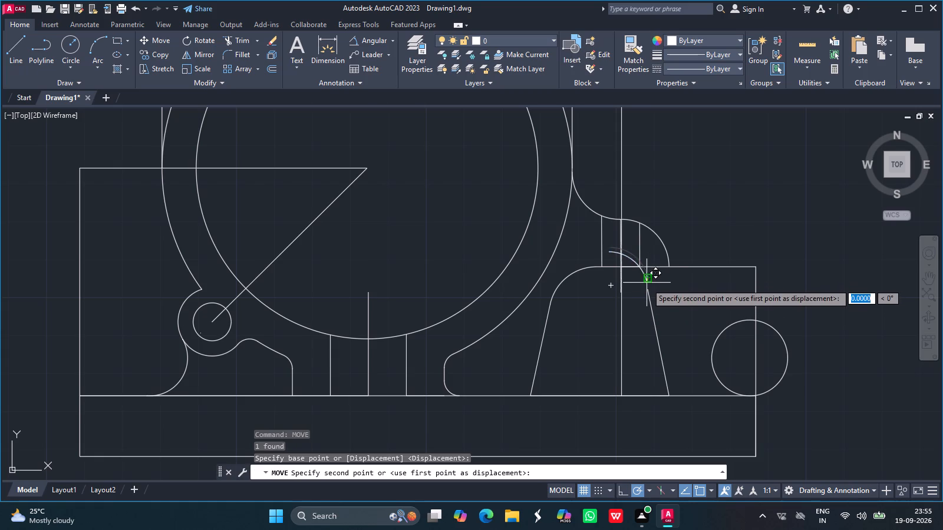
drag(647, 283, 651, 289)
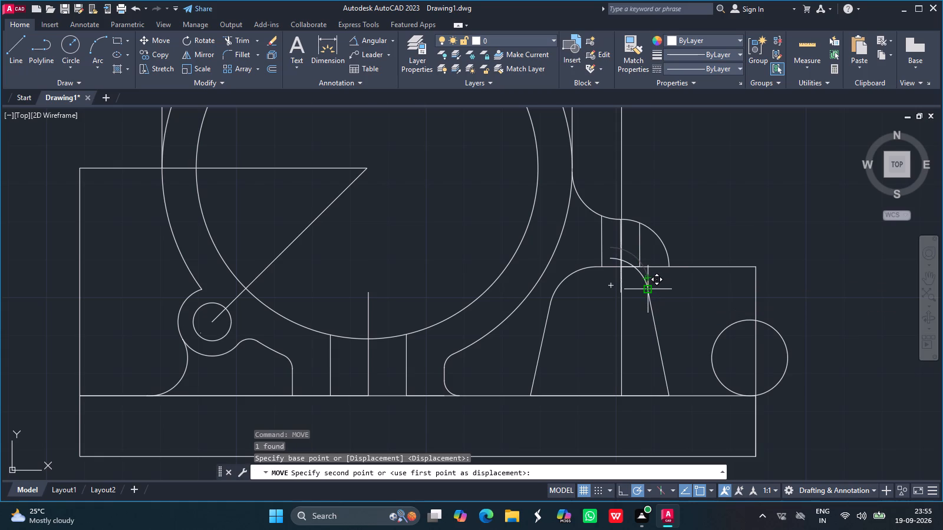
drag(651, 289, 654, 297)
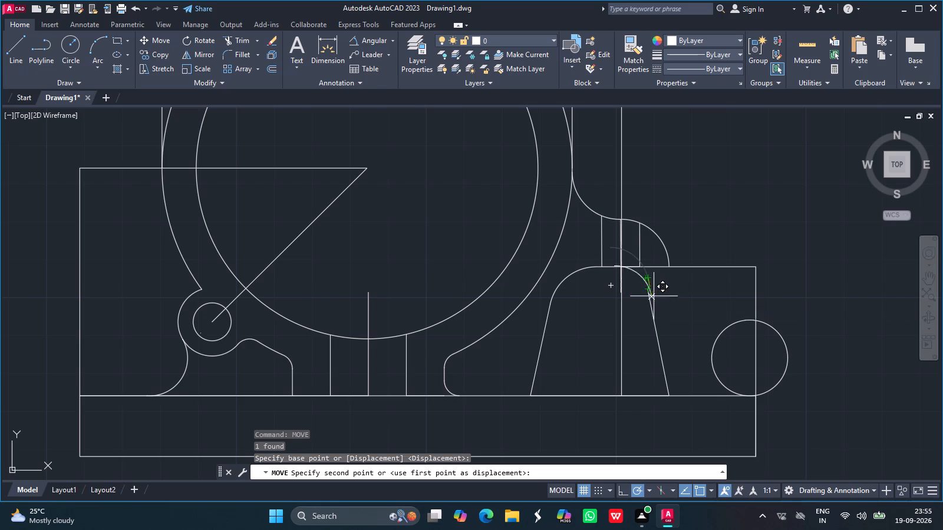
drag(654, 297, 656, 294)
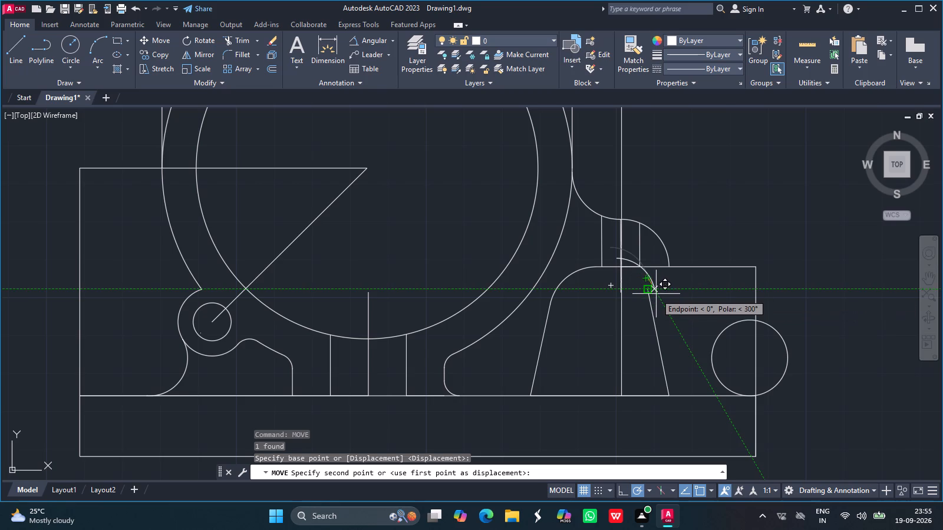
drag(656, 294, 652, 289)
click(652, 289)
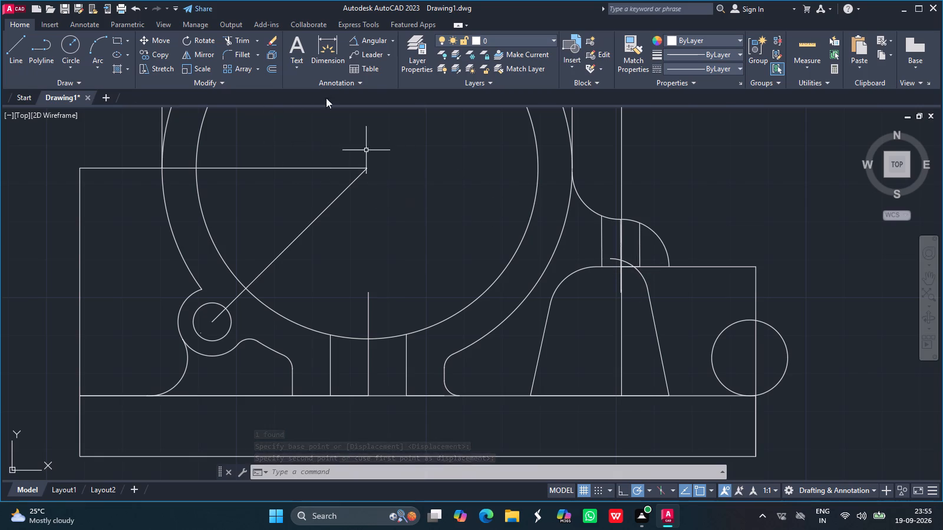
Trim the fillet arc's overhang above the step's top edge and the edge segments between the first short vertical line and the arc.
click(236, 44)
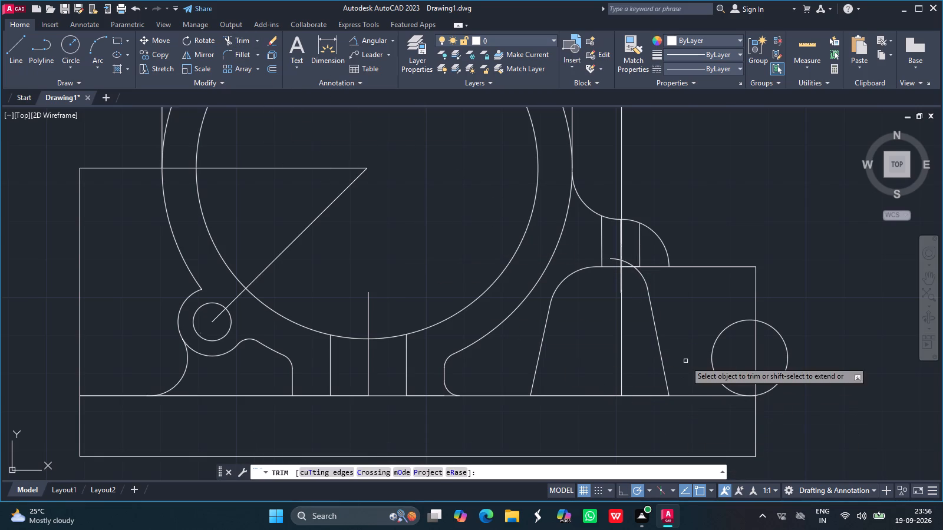
drag(628, 260, 615, 257)
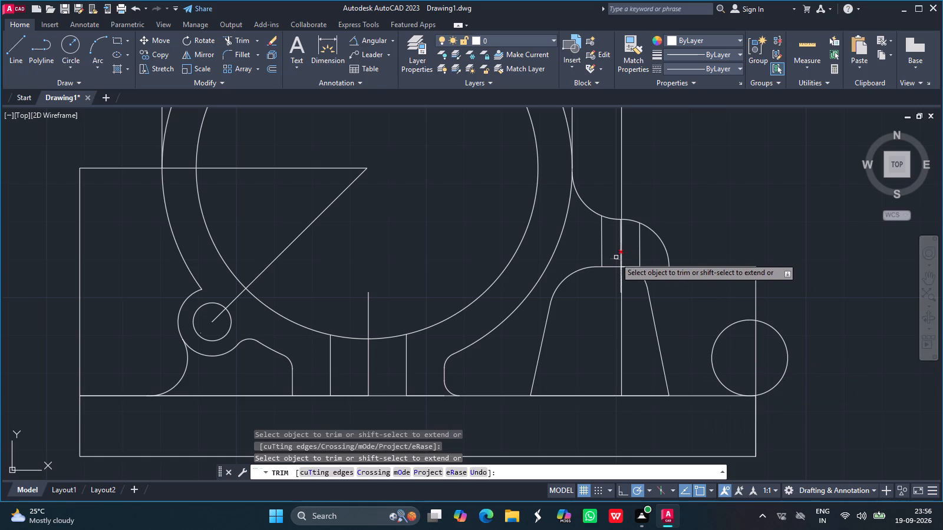
drag(615, 257, 615, 258)
drag(615, 258, 664, 297)
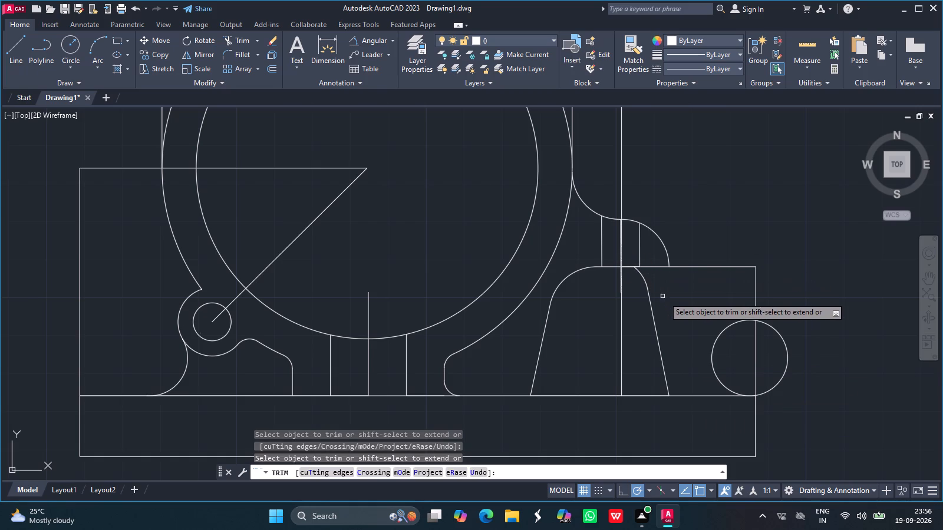
drag(664, 297, 628, 276)
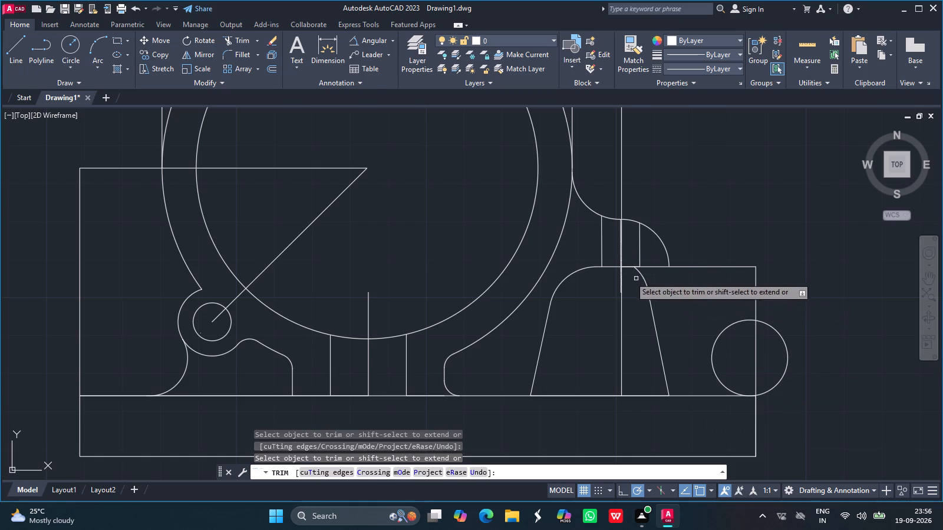
drag(628, 276, 628, 268)
click(628, 268)
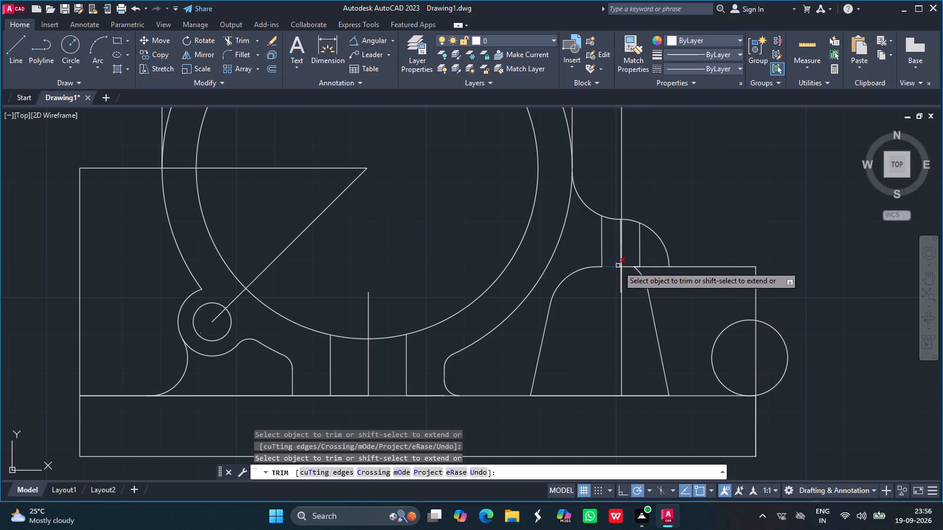
drag(626, 266, 611, 268)
click(611, 268)
key(Return)
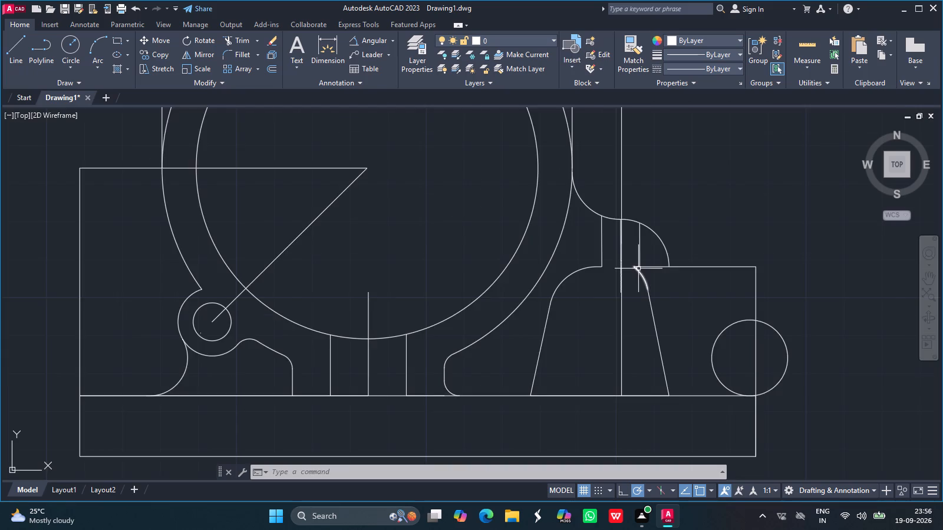
Move the trimmed arc horizontally by about 1.6 so its upper end meets the foot of the second short vertical line.
ctrl+scroll(638, 269, up, 4)
ctrl+scroll(638, 269, down, 1)
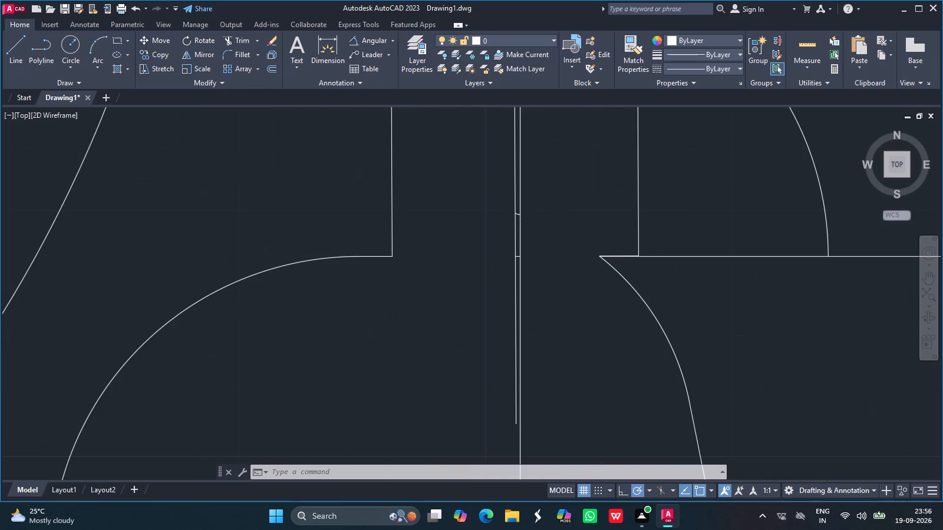
ctrl+scroll(638, 269, up, 1)
ctrl+scroll(638, 269, down, 3)
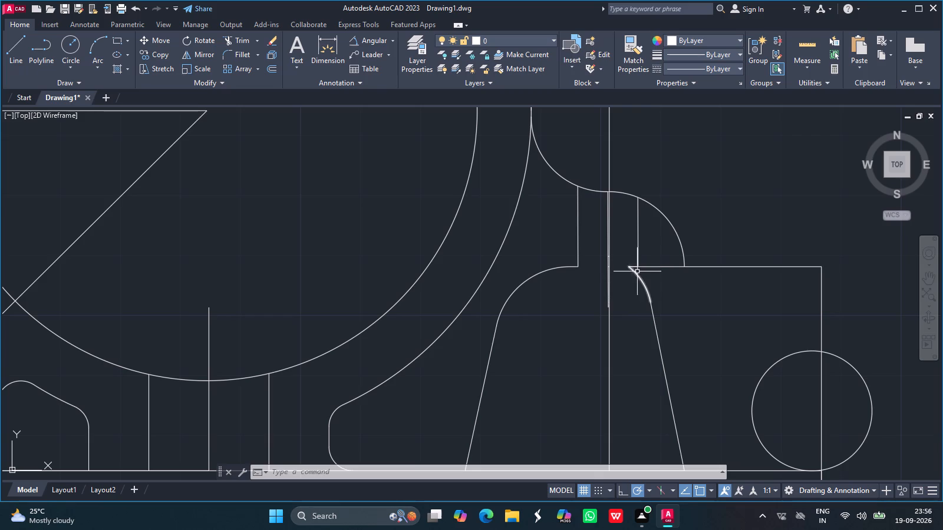
click(642, 277)
text(move)
key(Return)
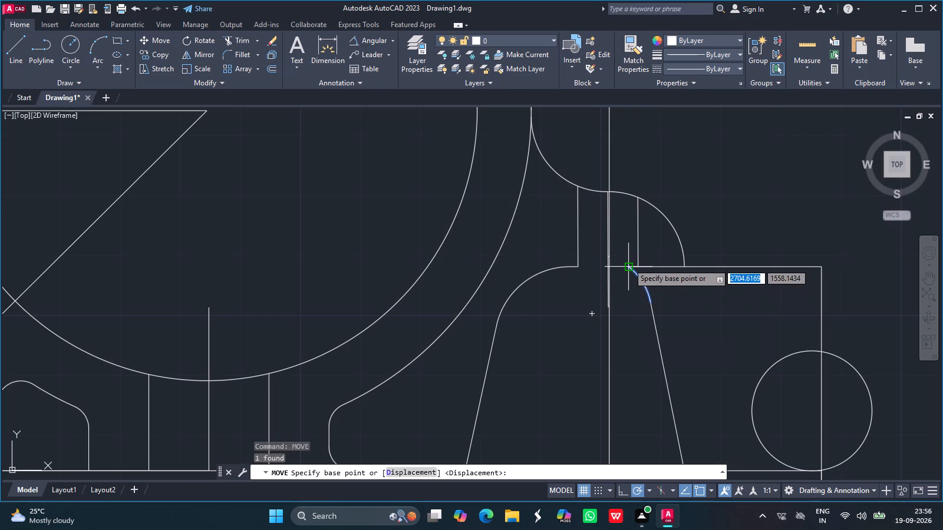
drag(628, 263, 639, 263)
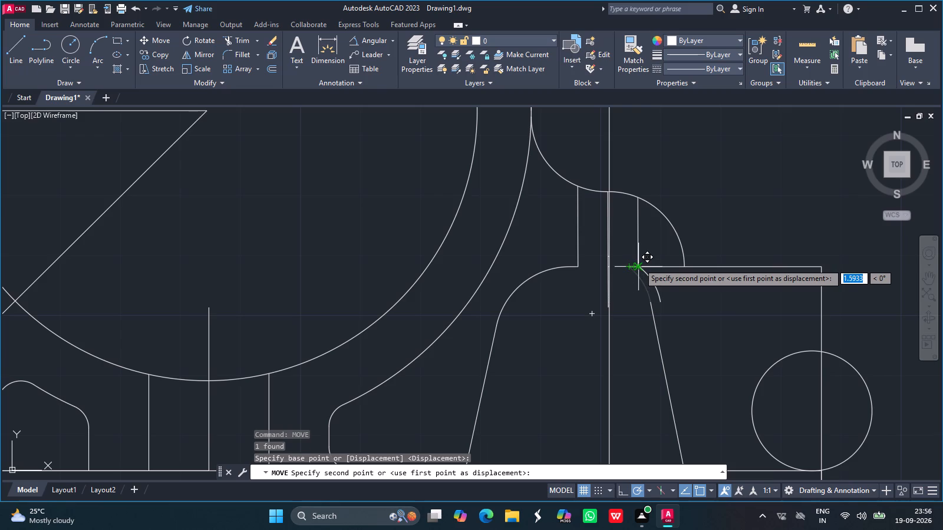
drag(639, 263, 638, 263)
click(638, 263)
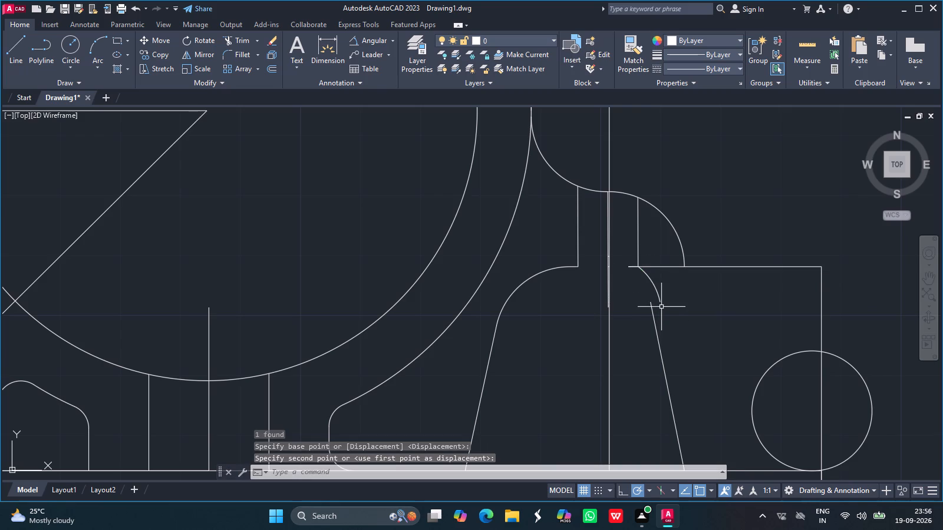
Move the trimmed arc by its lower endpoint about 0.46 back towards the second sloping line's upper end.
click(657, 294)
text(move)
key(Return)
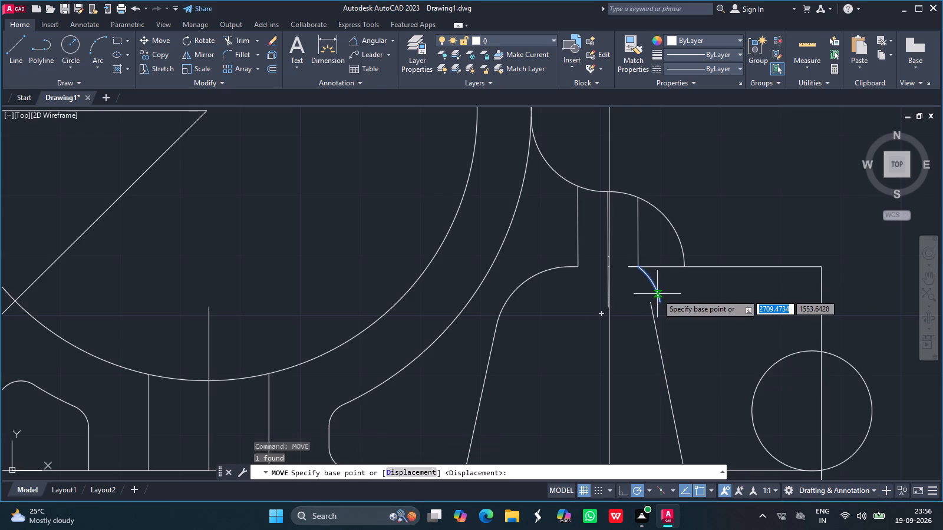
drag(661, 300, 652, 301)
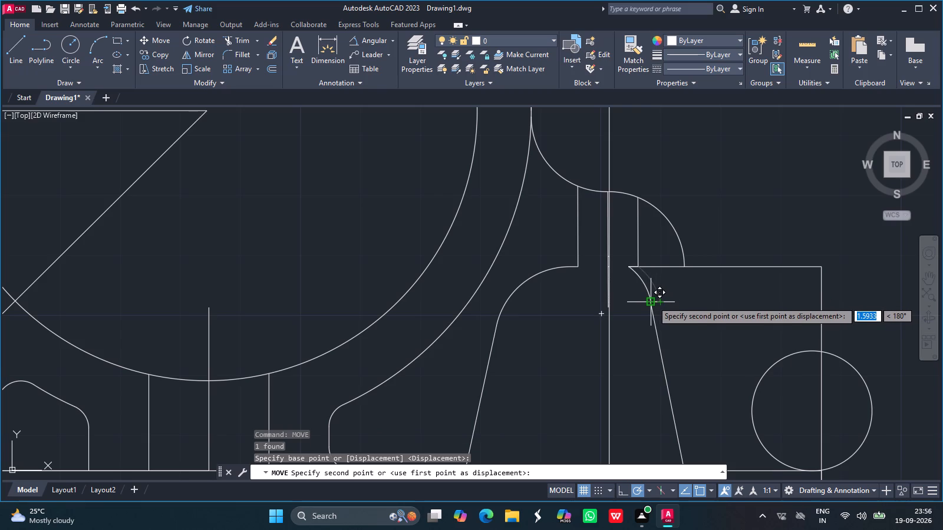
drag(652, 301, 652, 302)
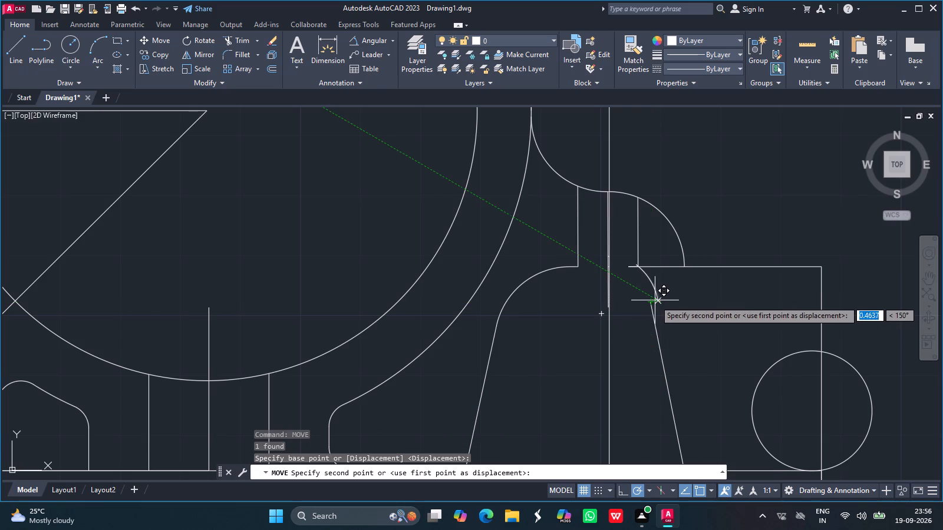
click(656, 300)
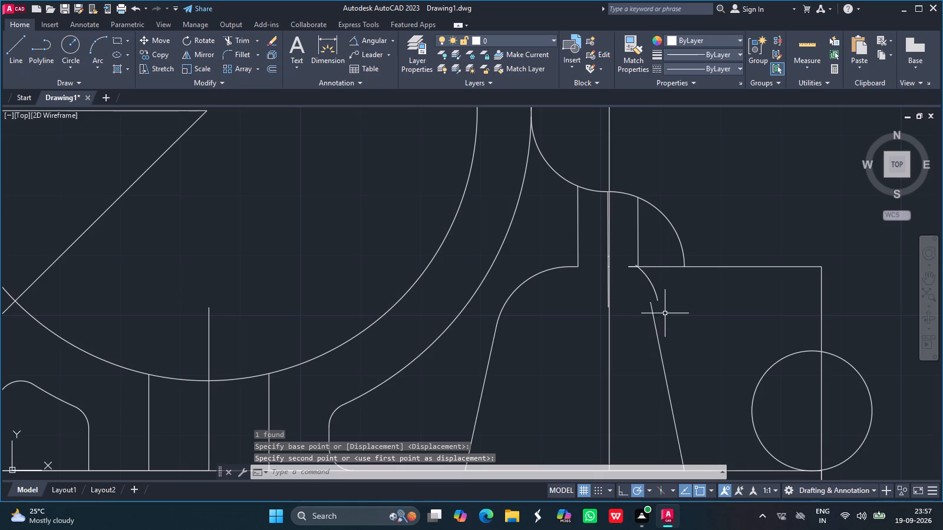
Move the second sloping line by its upper endpoint to just below the trimmed arc's lower end.
click(652, 309)
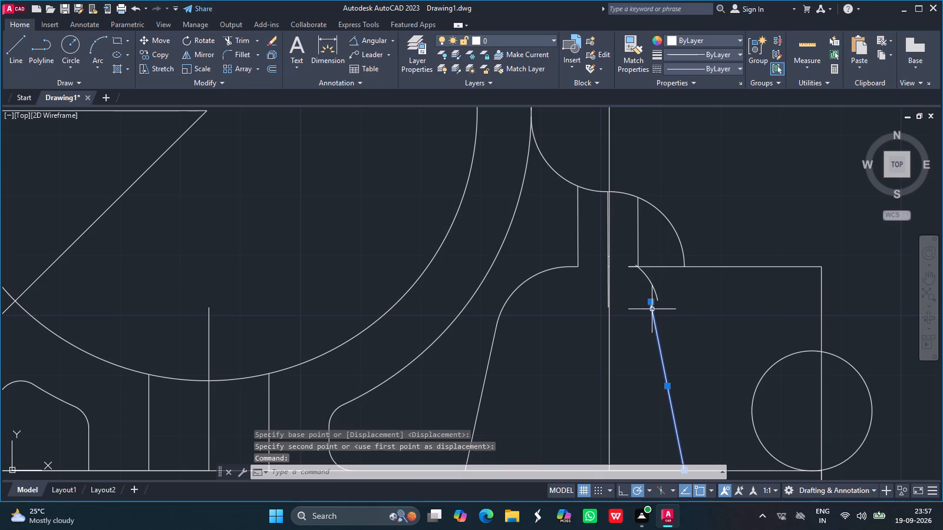
text(move)
key(Return)
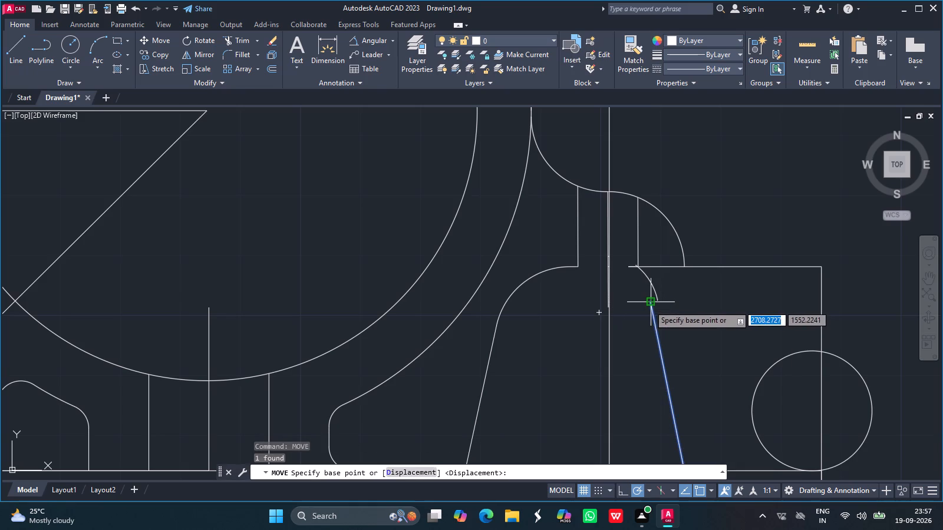
drag(649, 305, 657, 304)
click(657, 304)
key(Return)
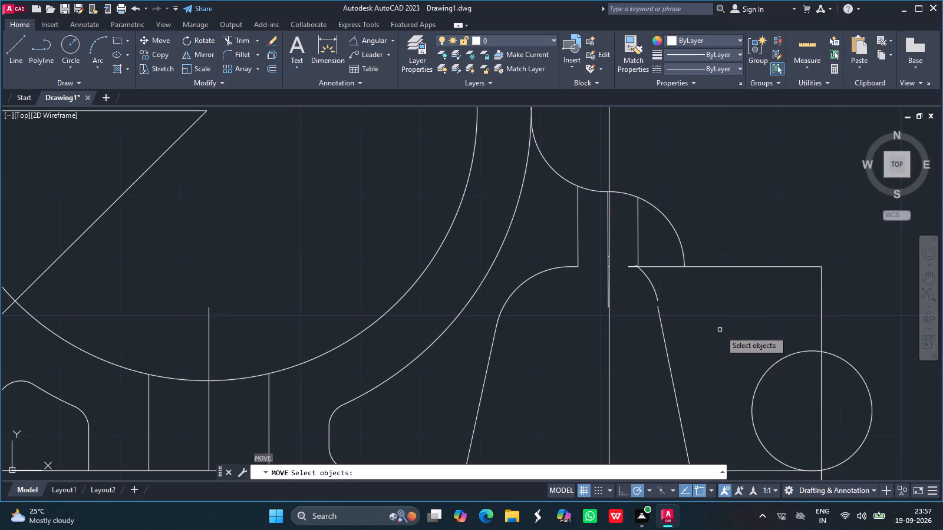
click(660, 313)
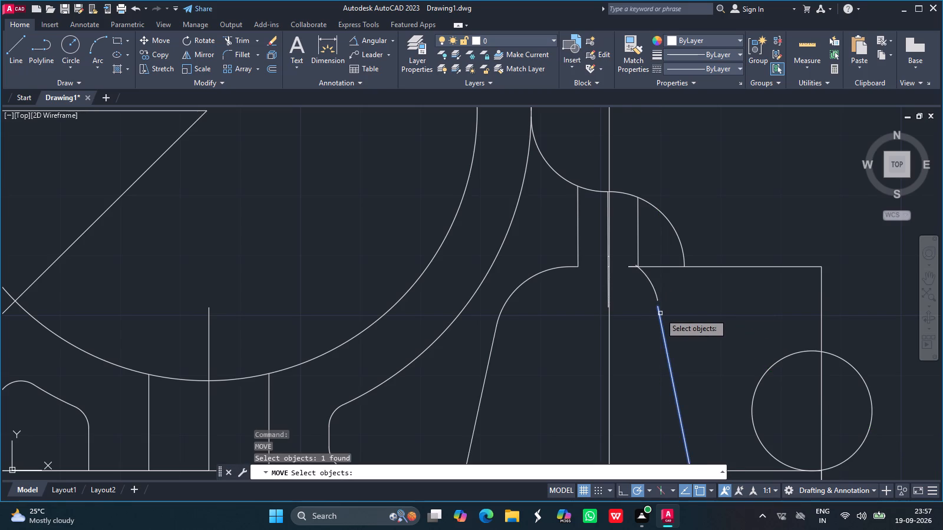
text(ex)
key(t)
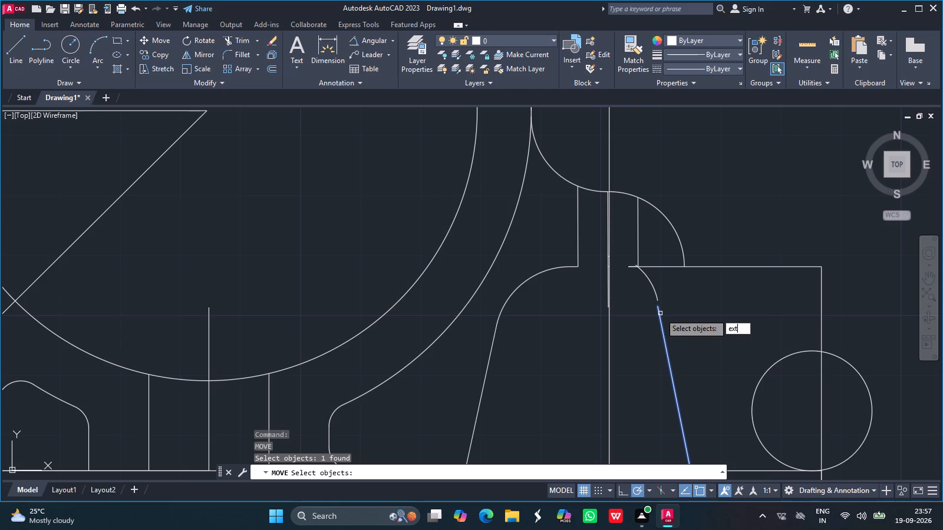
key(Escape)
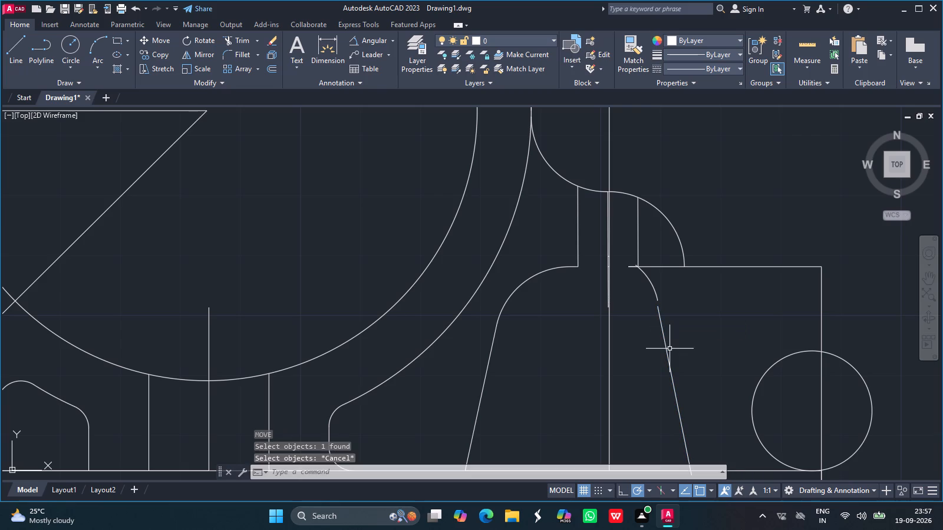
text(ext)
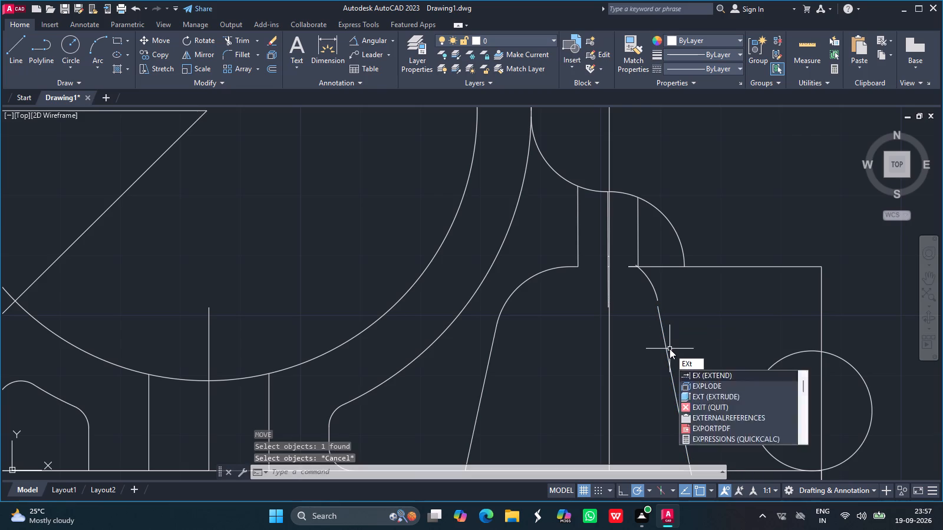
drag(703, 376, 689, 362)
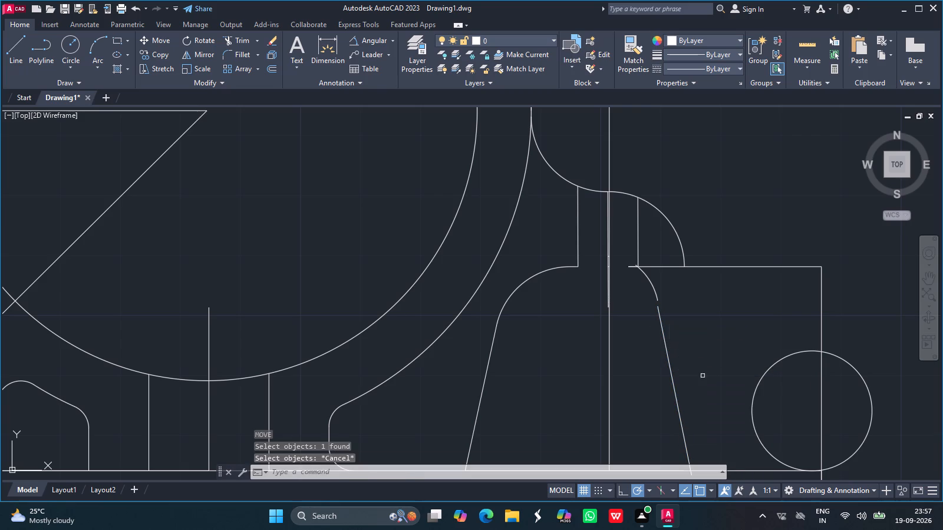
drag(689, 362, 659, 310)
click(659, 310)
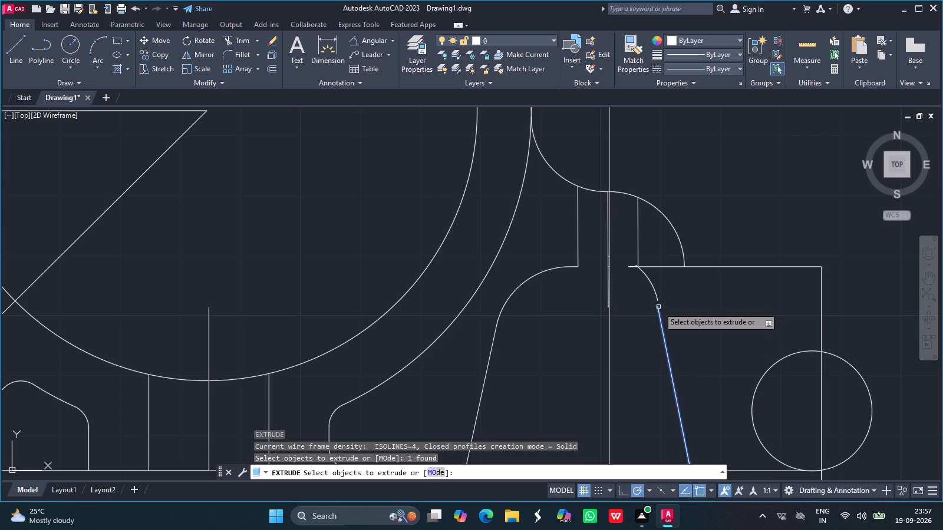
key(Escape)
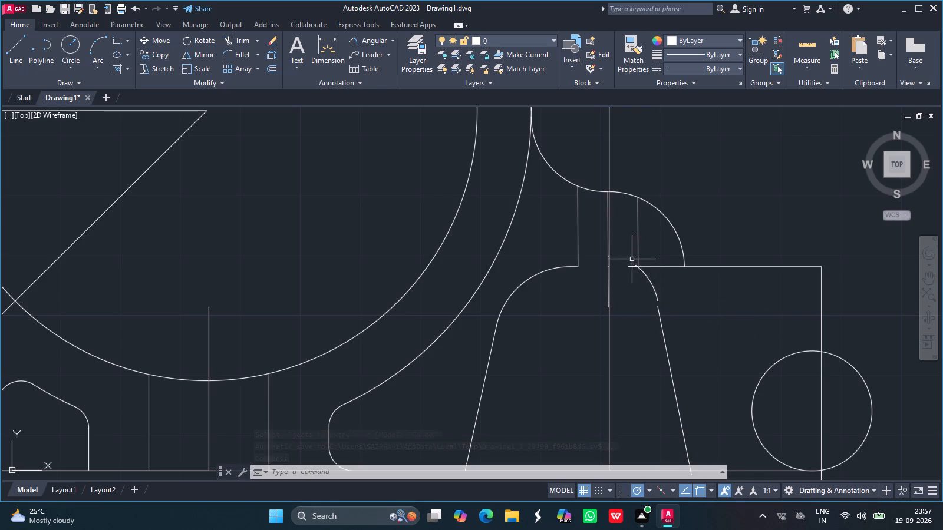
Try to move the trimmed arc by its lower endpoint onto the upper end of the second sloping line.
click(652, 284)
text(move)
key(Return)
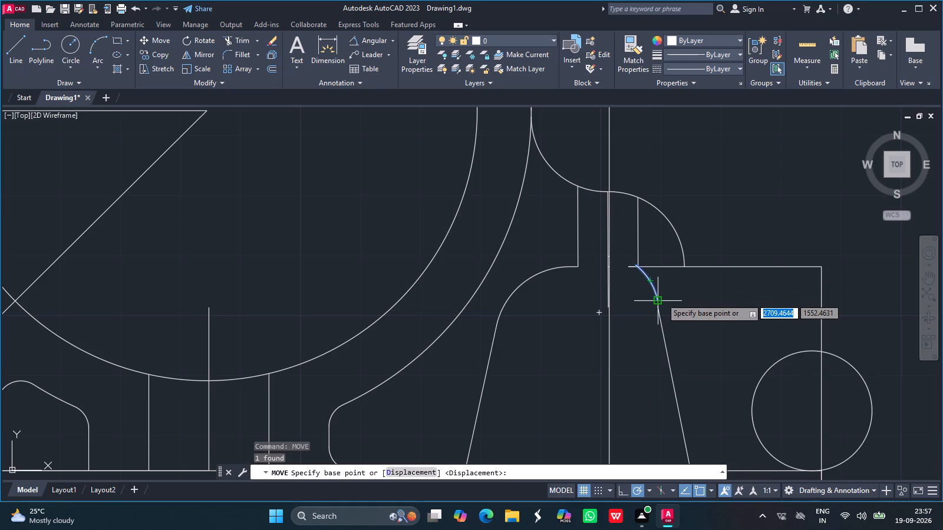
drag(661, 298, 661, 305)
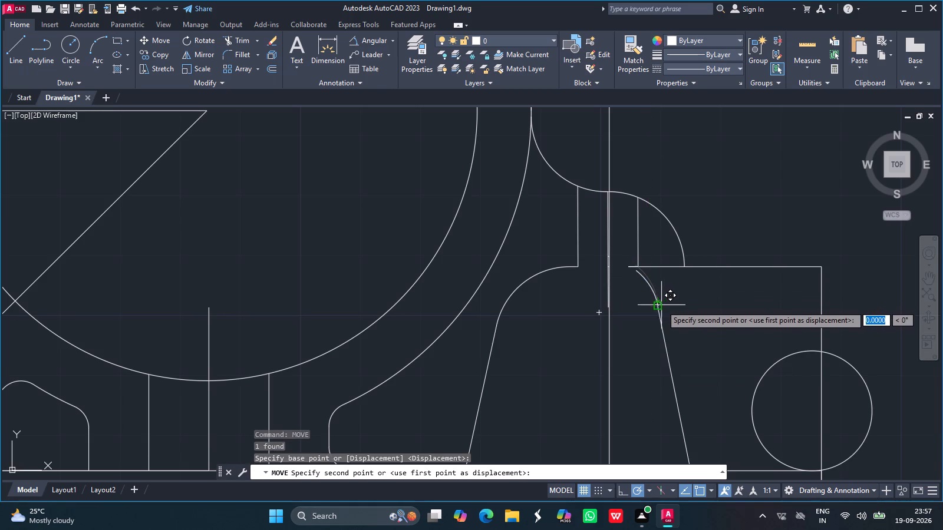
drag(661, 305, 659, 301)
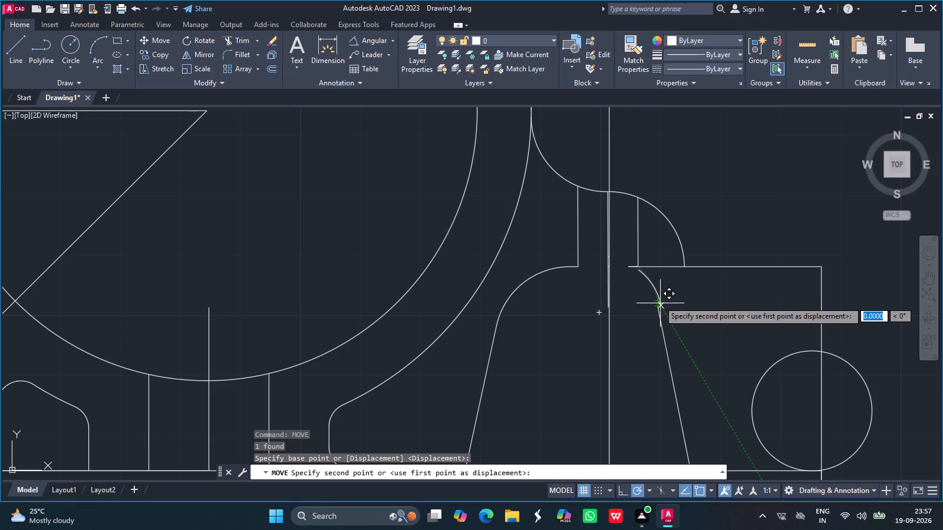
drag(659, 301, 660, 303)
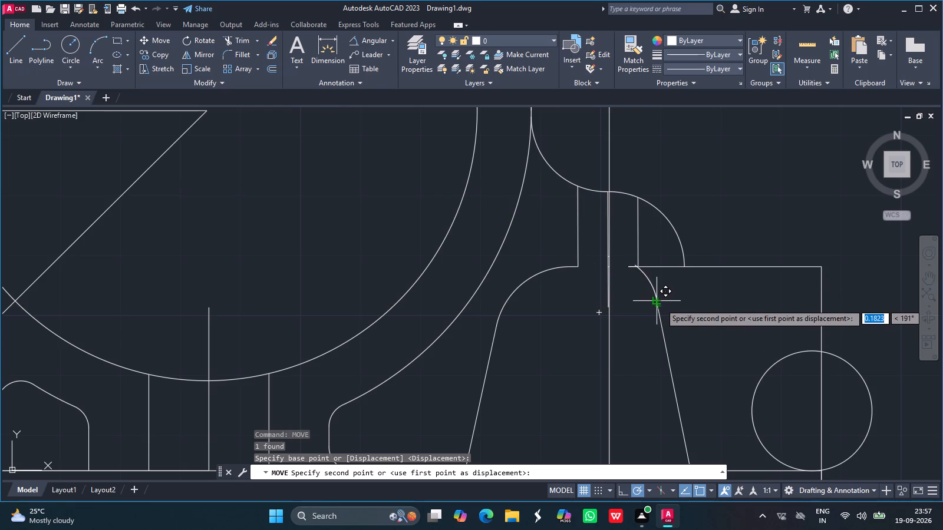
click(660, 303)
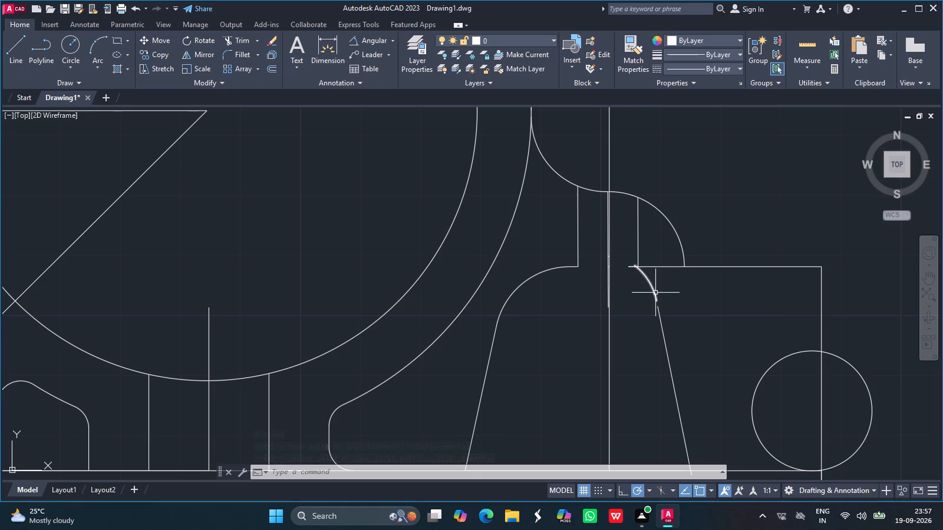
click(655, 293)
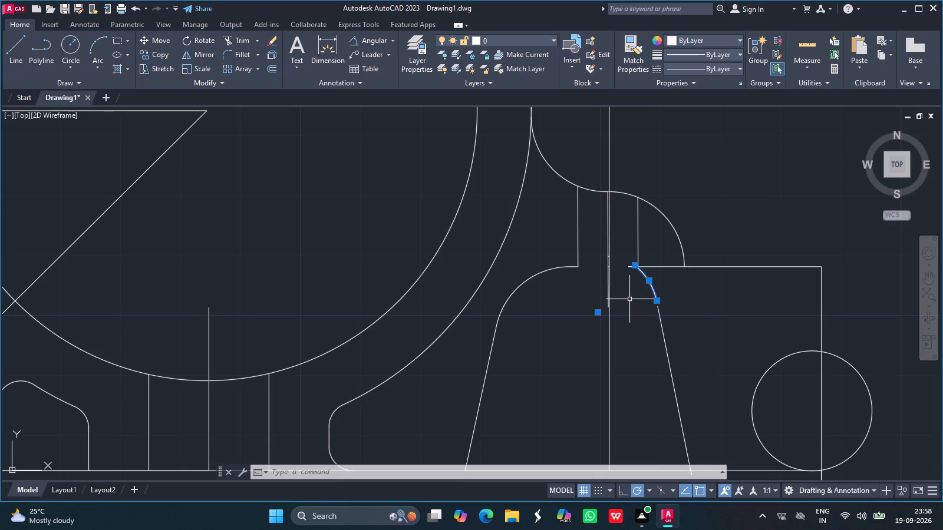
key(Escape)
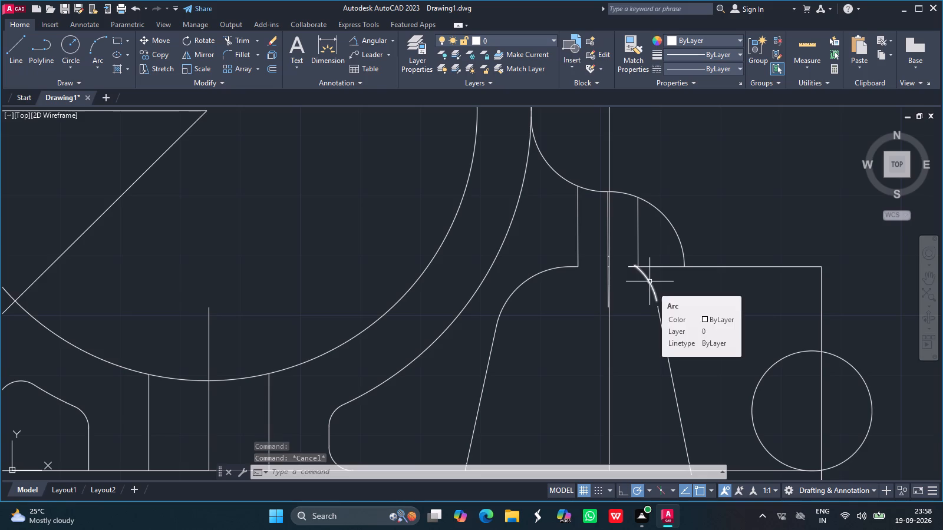
Delete the trimmed arc between the step's top edge and the second sloping line.
click(649, 281)
key(Delete)
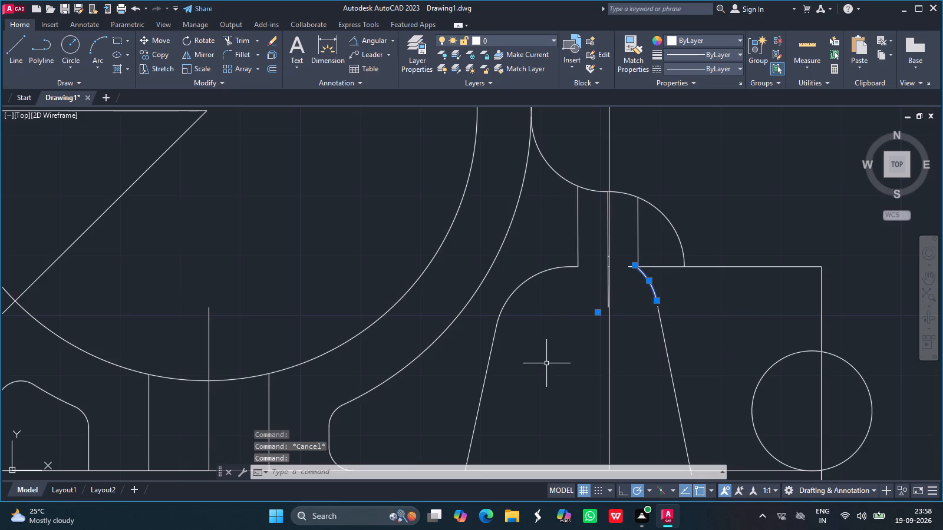
key(Delete)
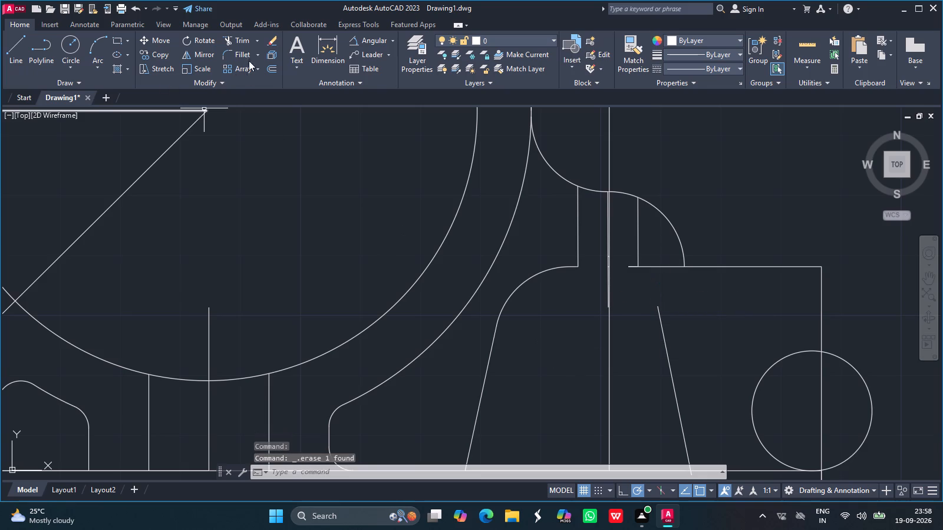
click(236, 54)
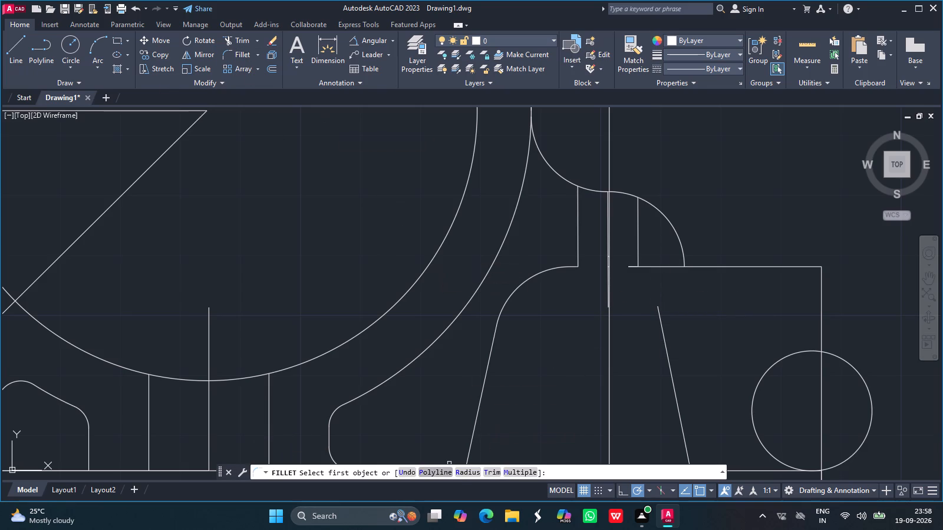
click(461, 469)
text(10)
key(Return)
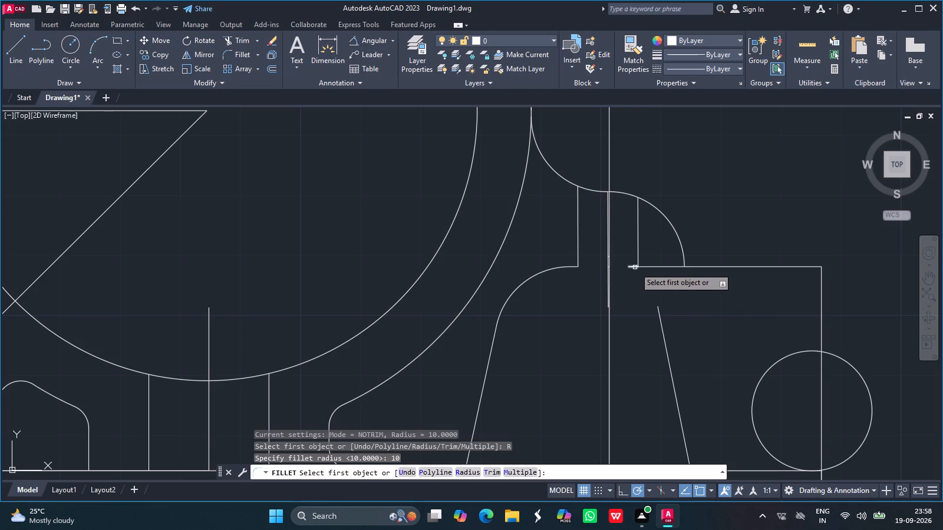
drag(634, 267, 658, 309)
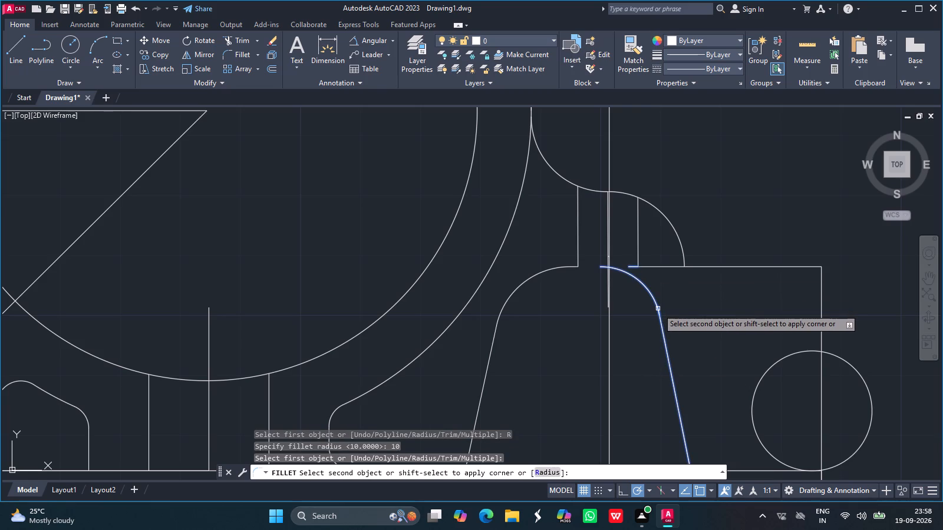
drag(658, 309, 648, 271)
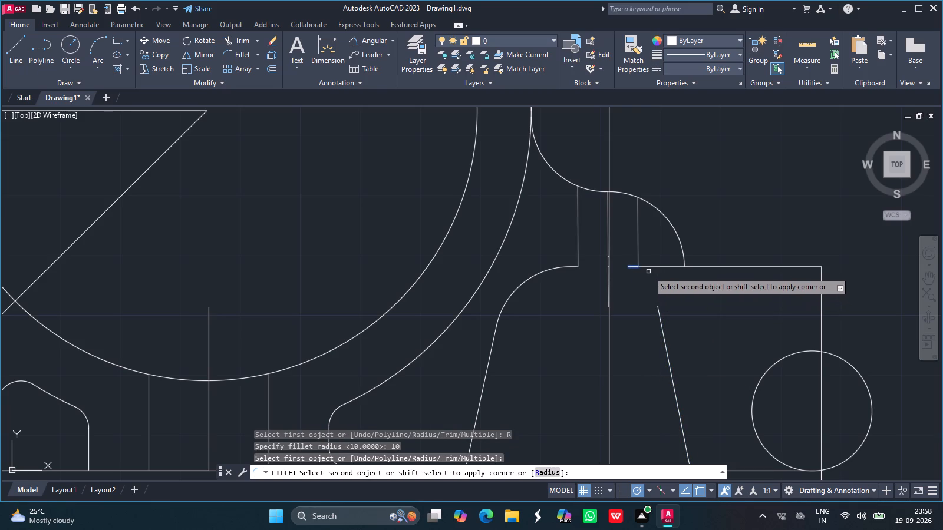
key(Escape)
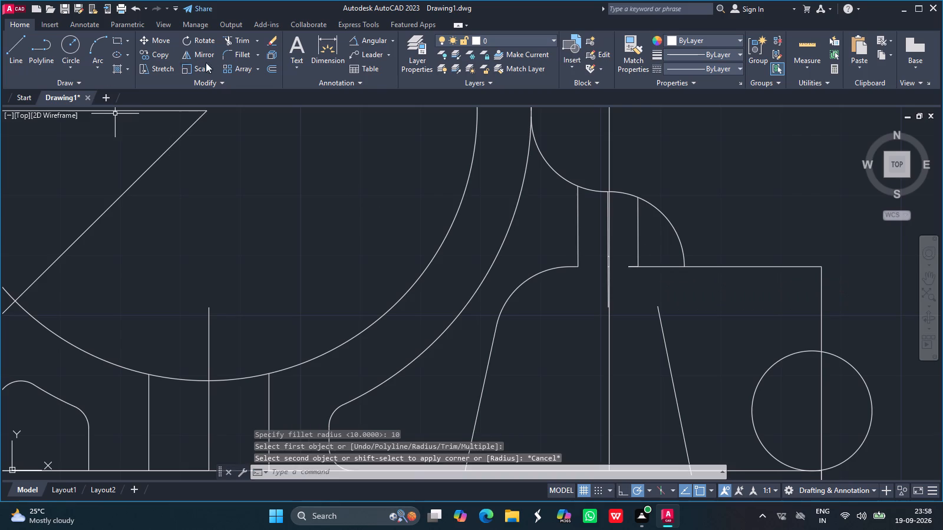
Fillet the short top-edge segment at the second short vertical line and the second sloping line with radius 10.
click(233, 51)
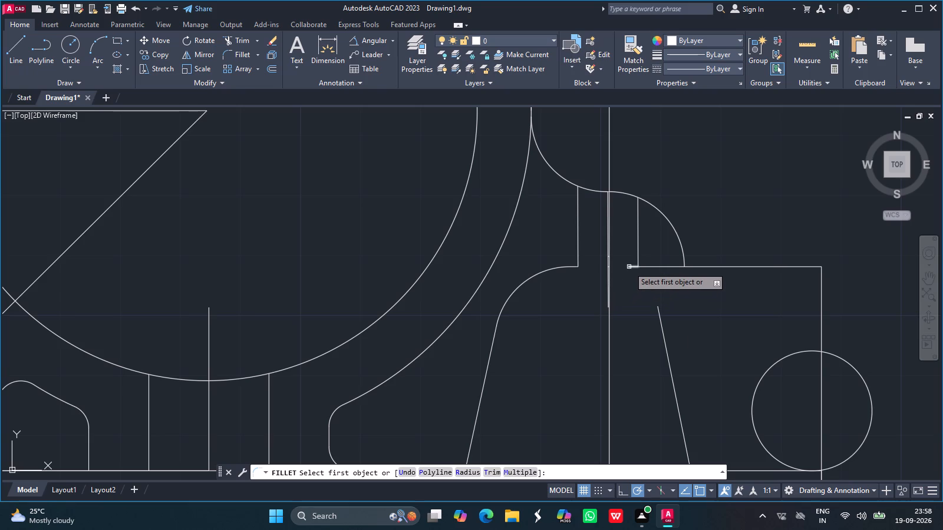
click(464, 468)
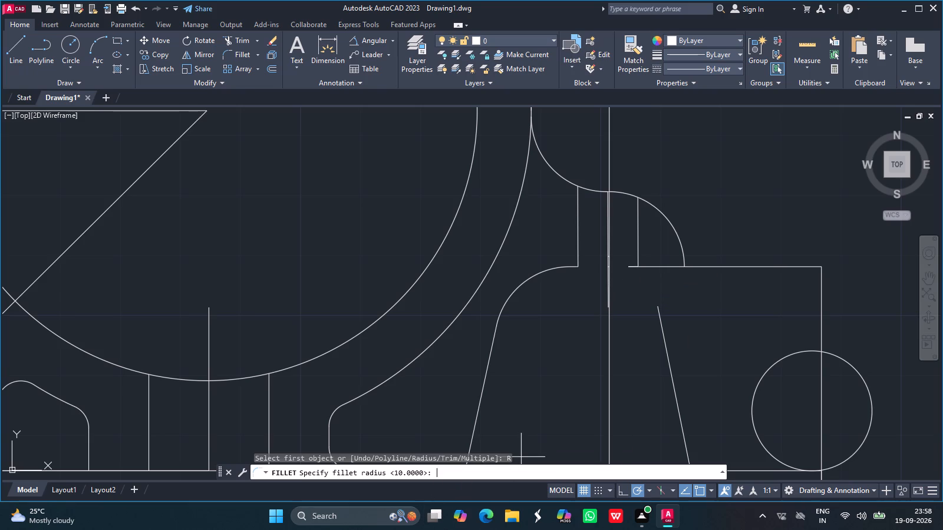
text(10)
key(Return)
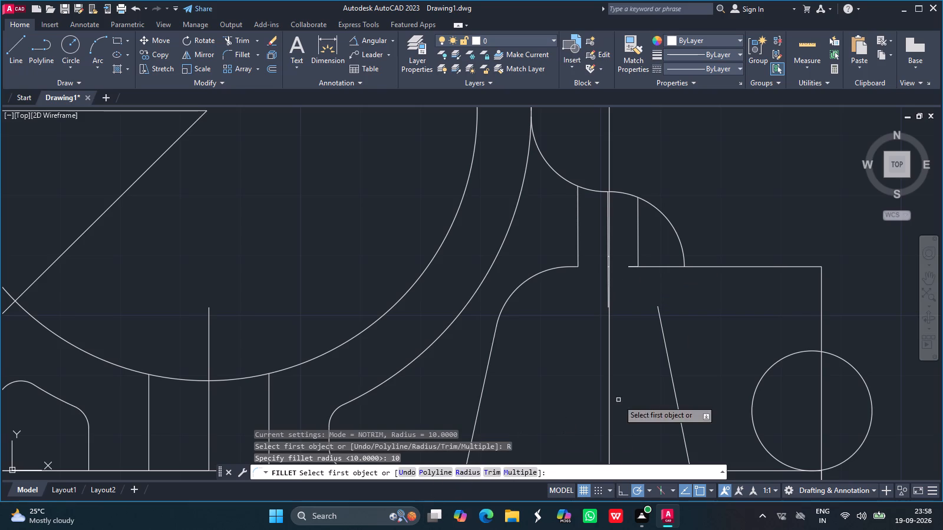
click(631, 267)
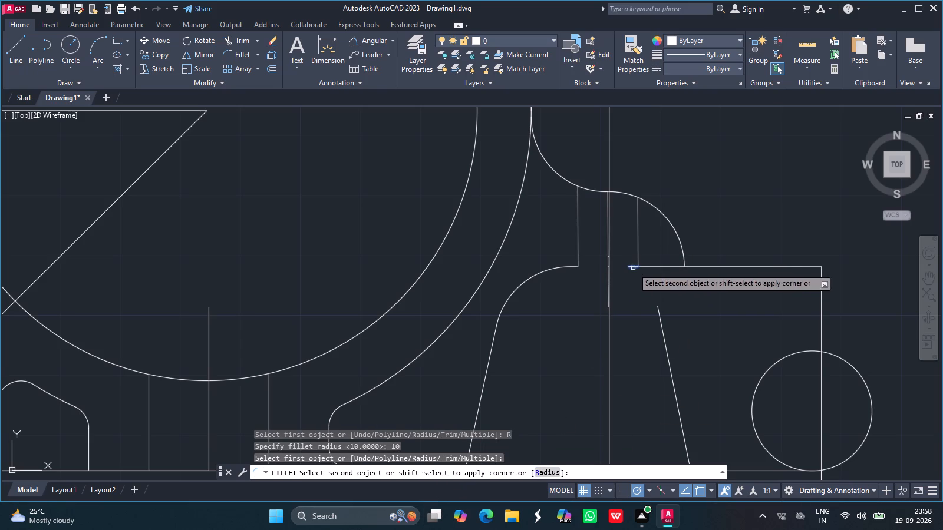
click(658, 307)
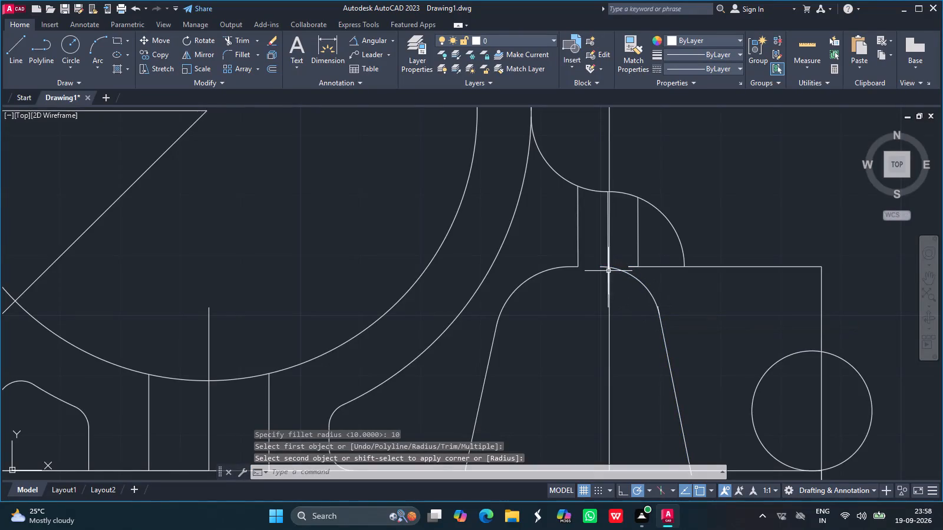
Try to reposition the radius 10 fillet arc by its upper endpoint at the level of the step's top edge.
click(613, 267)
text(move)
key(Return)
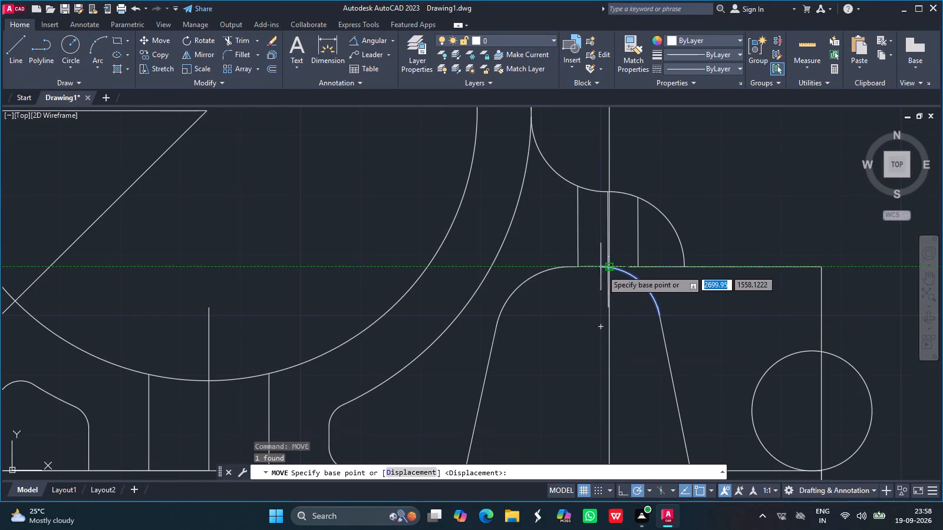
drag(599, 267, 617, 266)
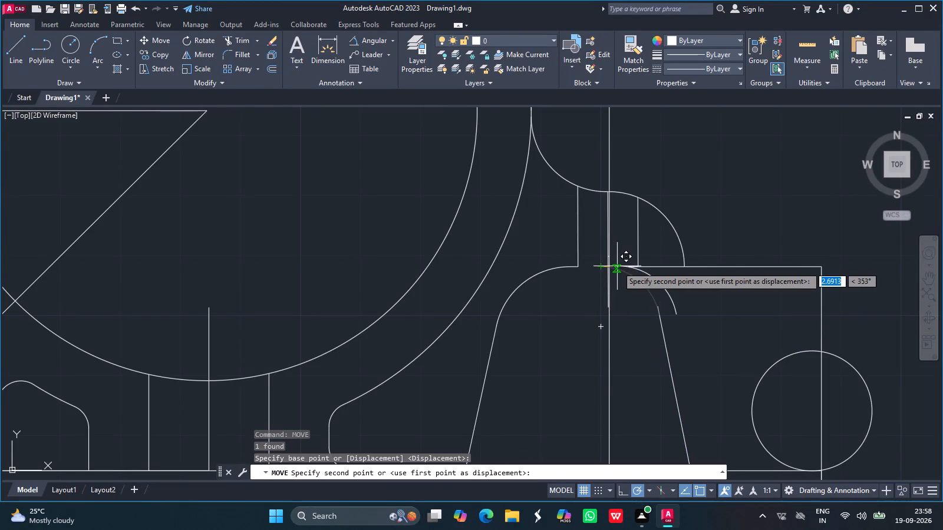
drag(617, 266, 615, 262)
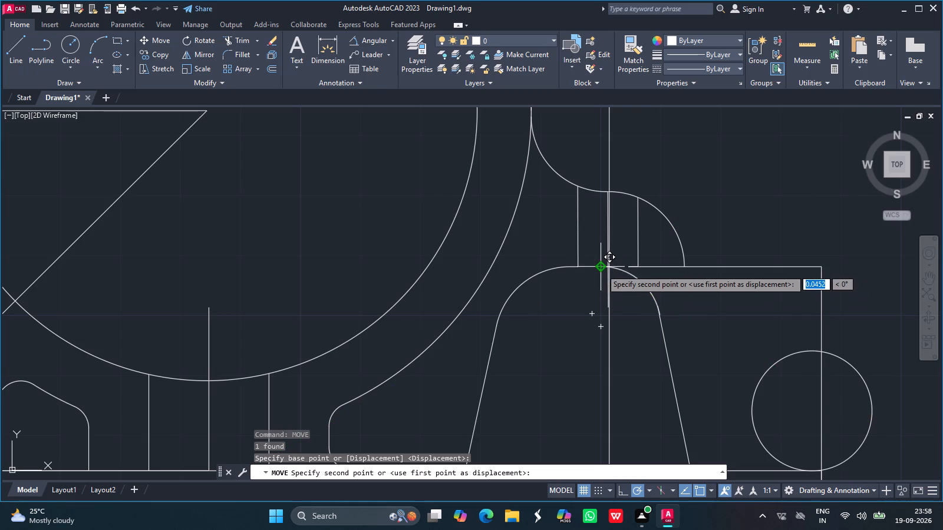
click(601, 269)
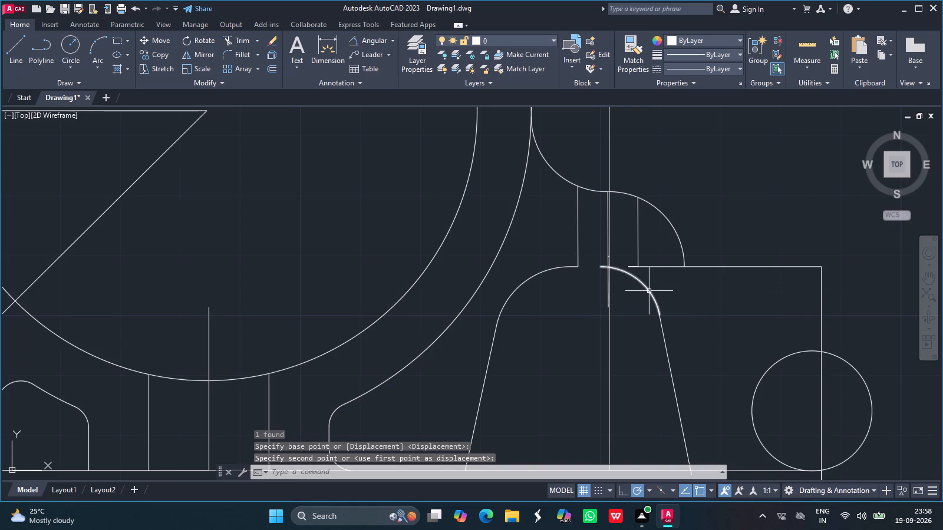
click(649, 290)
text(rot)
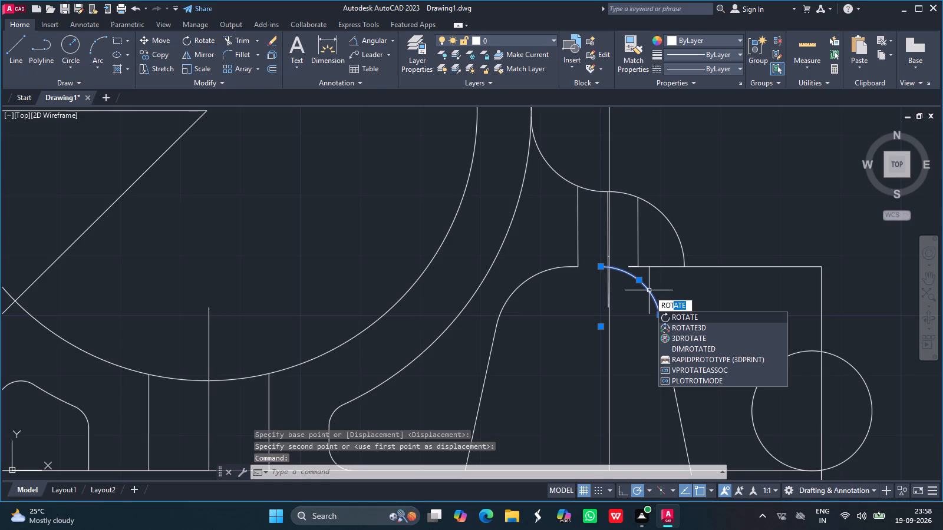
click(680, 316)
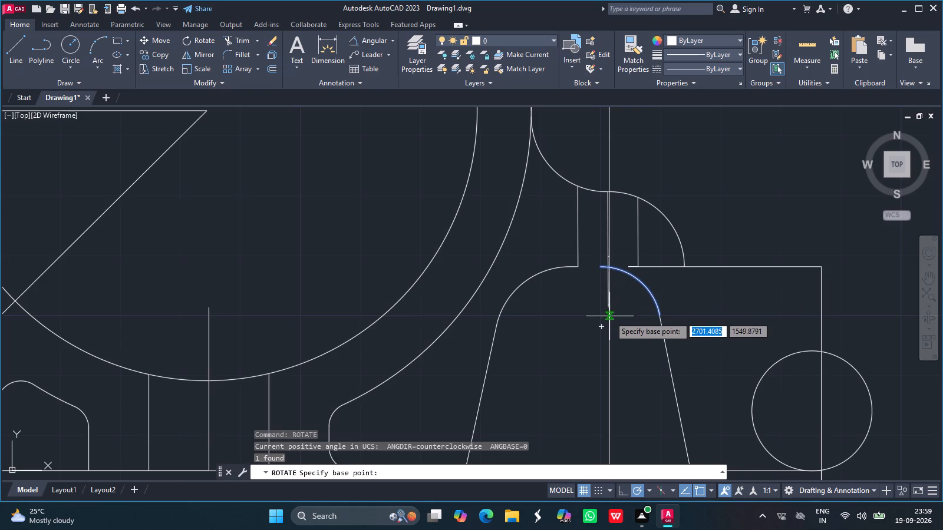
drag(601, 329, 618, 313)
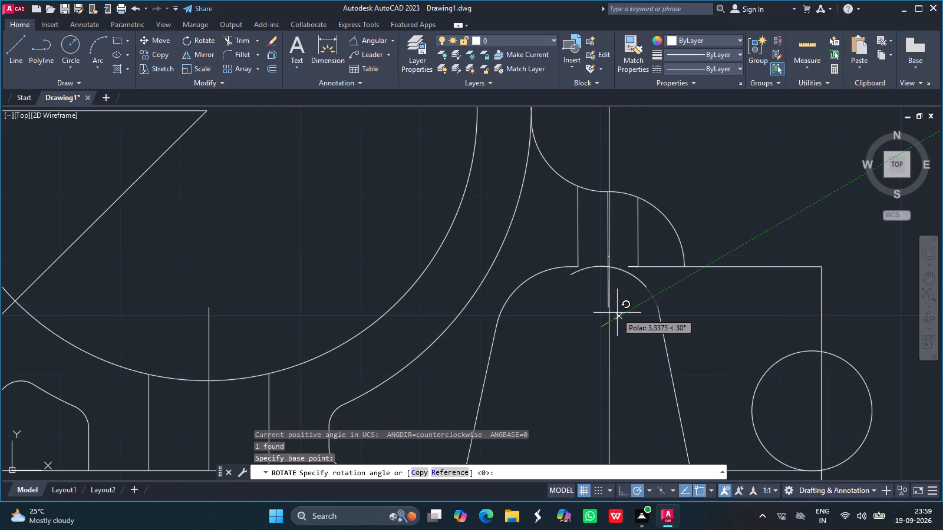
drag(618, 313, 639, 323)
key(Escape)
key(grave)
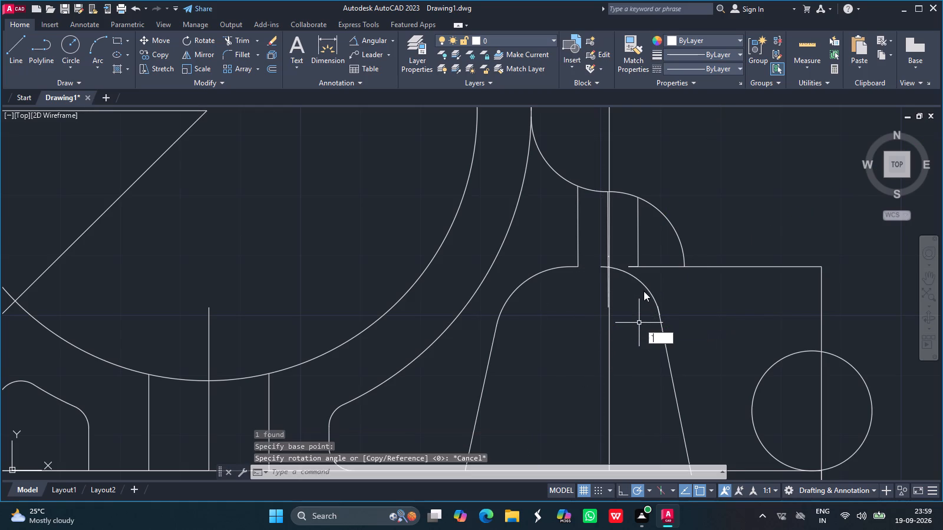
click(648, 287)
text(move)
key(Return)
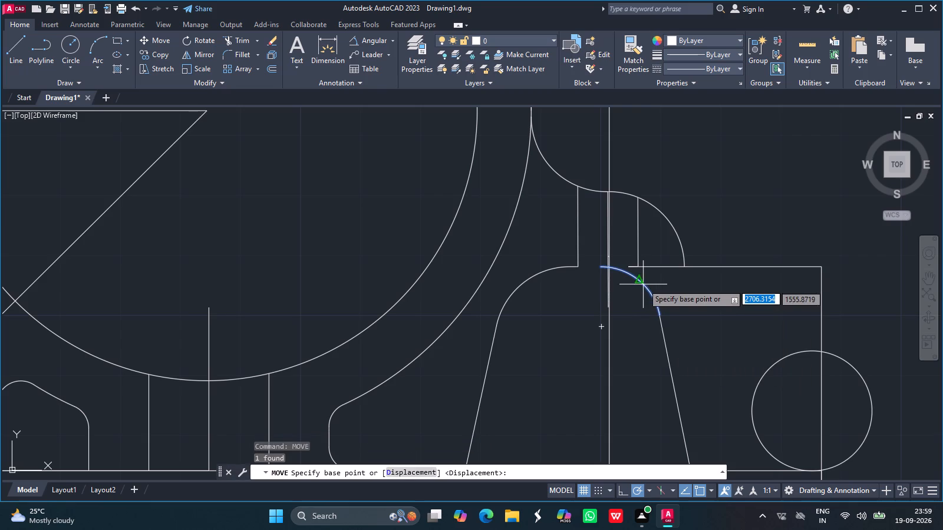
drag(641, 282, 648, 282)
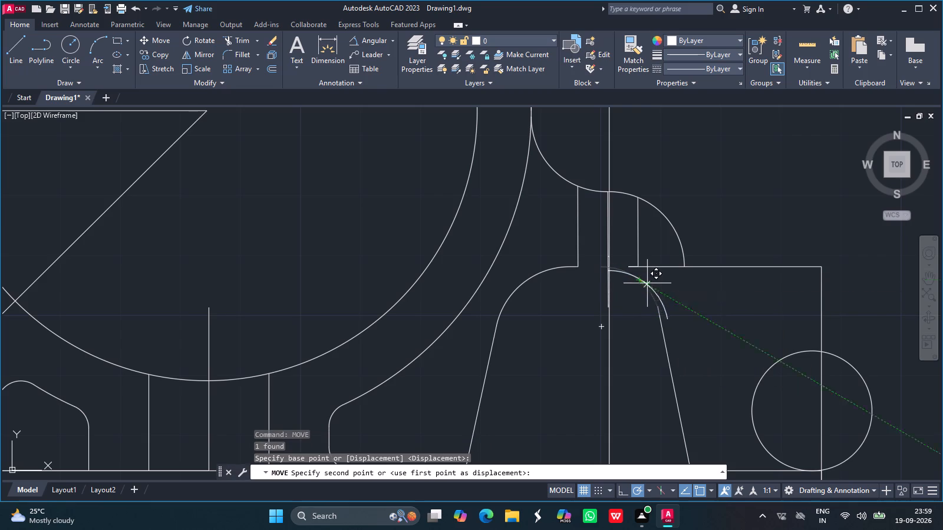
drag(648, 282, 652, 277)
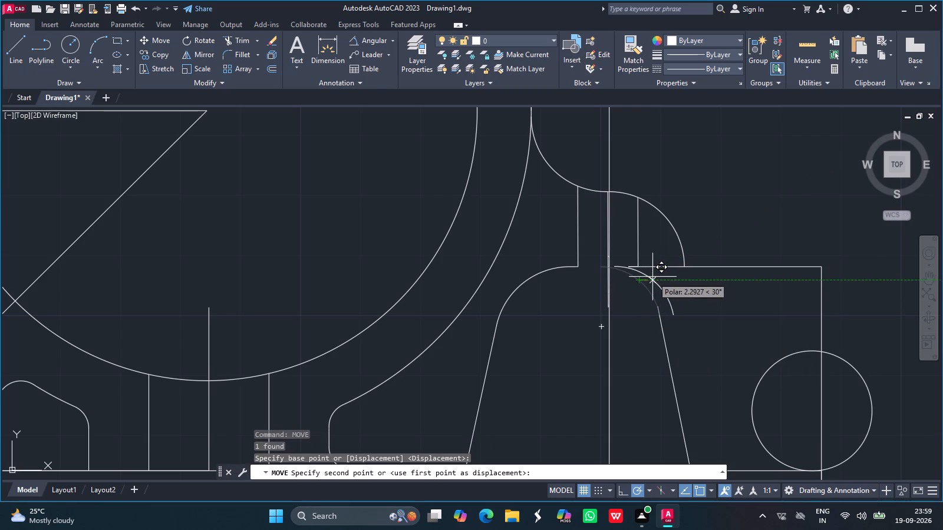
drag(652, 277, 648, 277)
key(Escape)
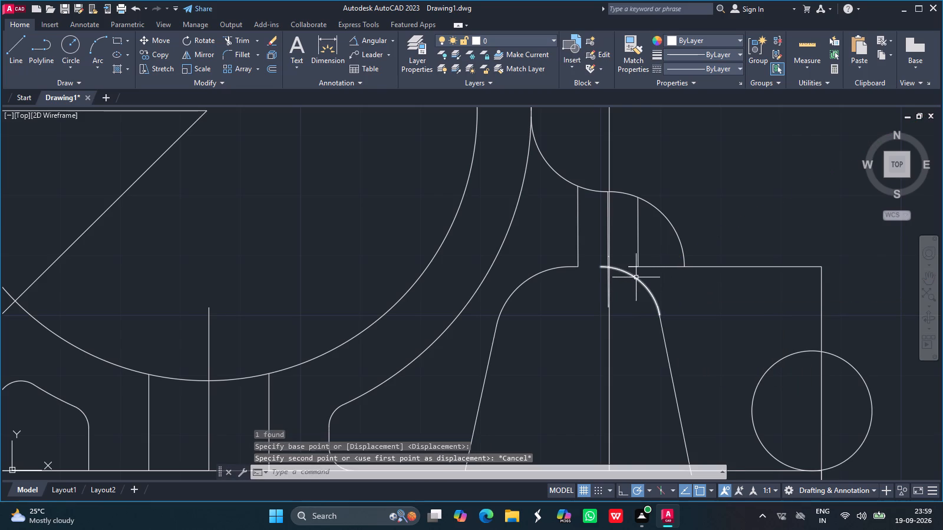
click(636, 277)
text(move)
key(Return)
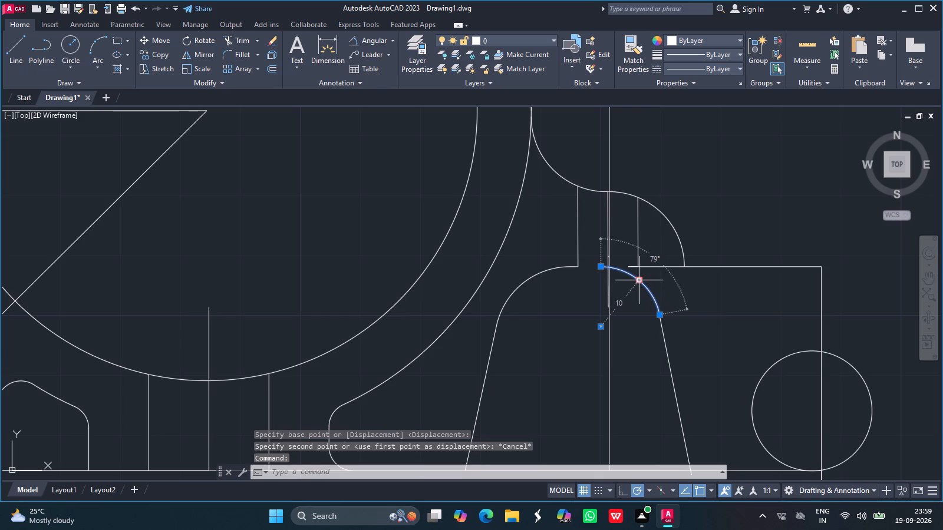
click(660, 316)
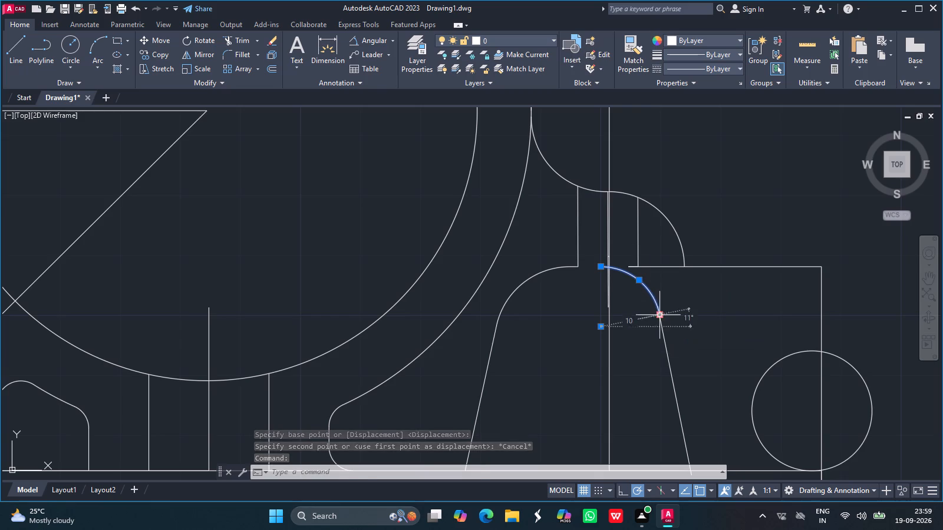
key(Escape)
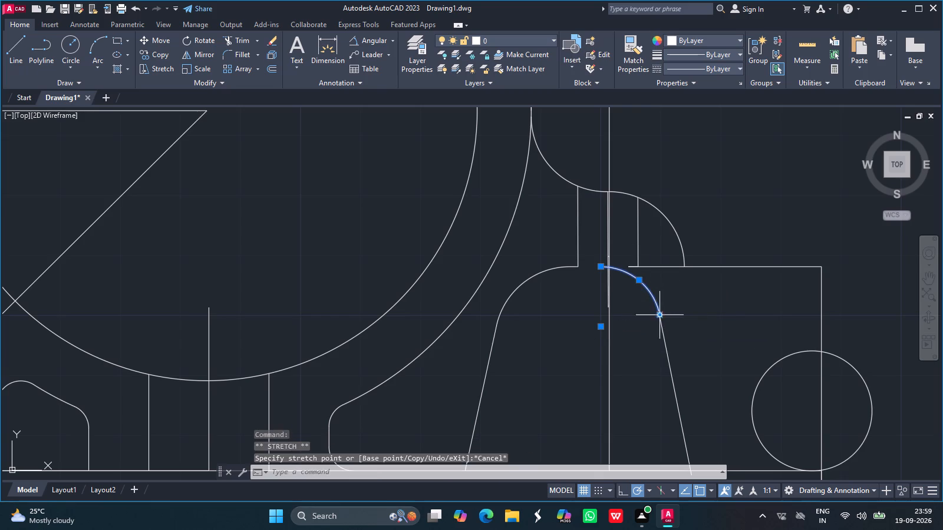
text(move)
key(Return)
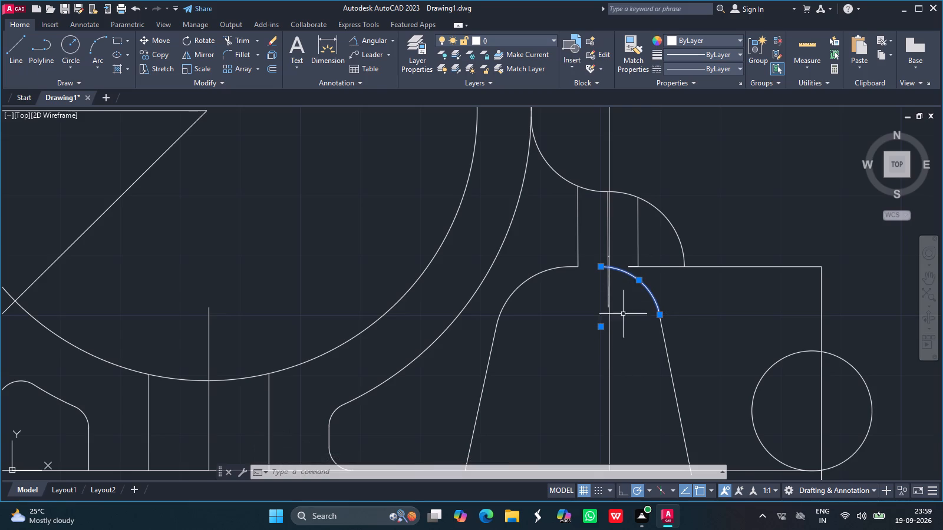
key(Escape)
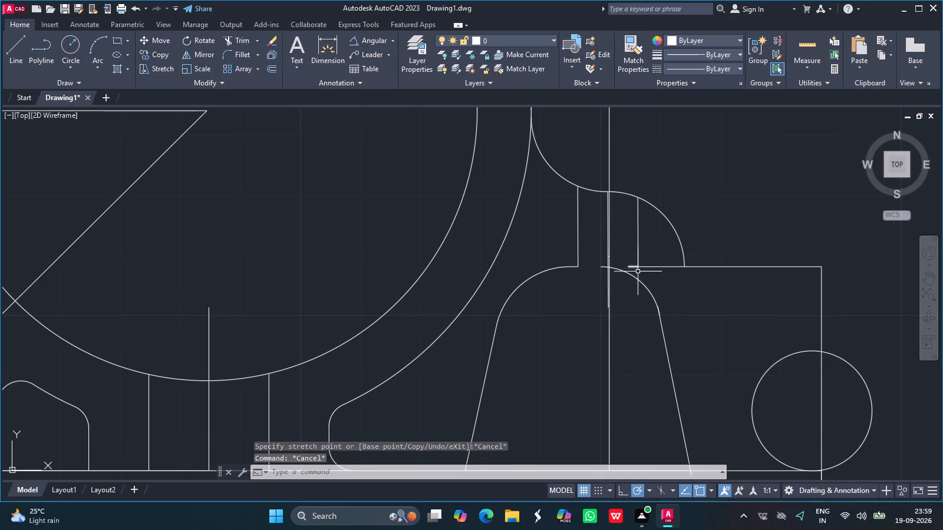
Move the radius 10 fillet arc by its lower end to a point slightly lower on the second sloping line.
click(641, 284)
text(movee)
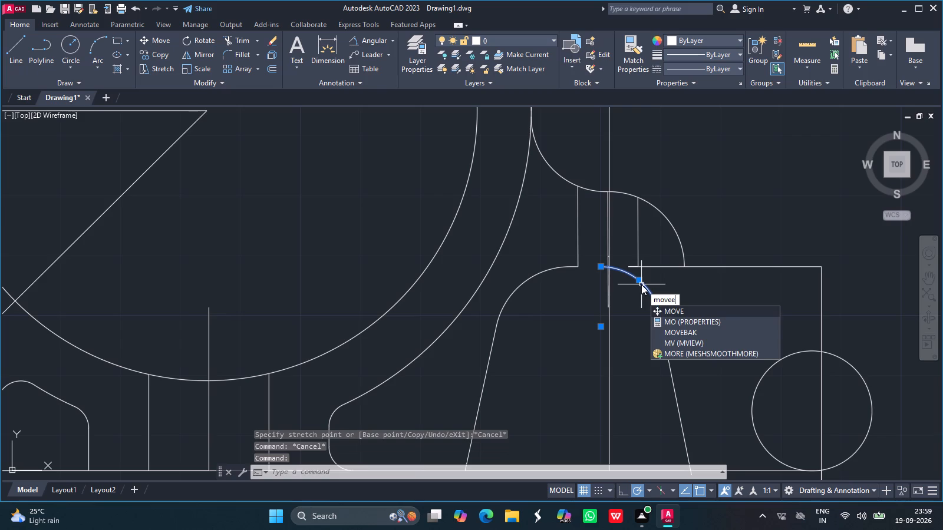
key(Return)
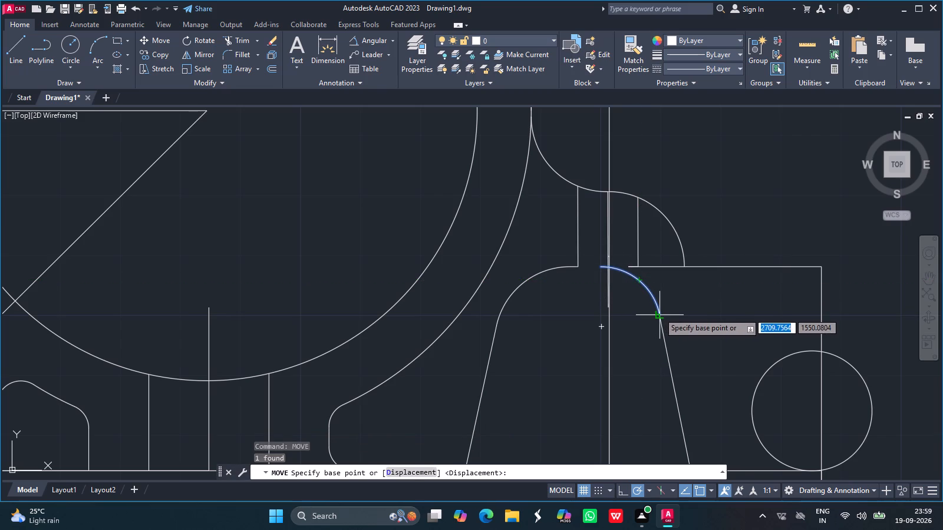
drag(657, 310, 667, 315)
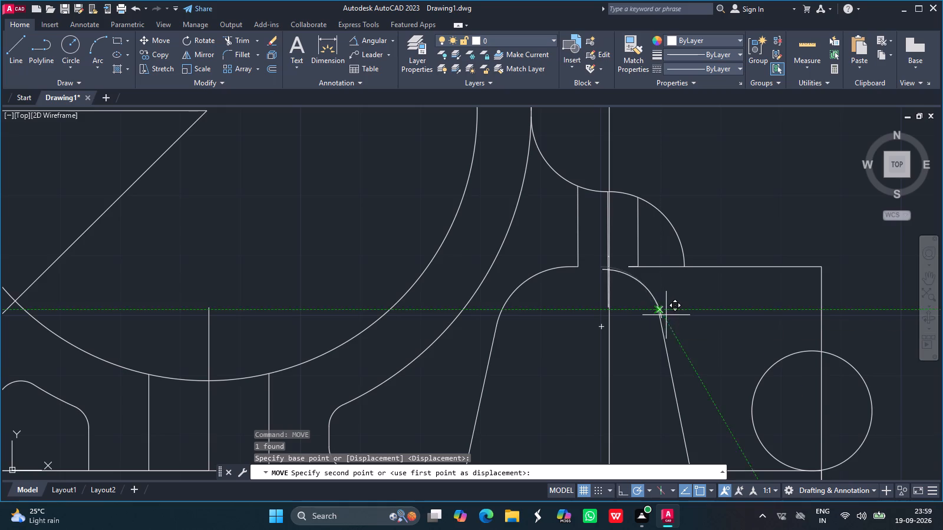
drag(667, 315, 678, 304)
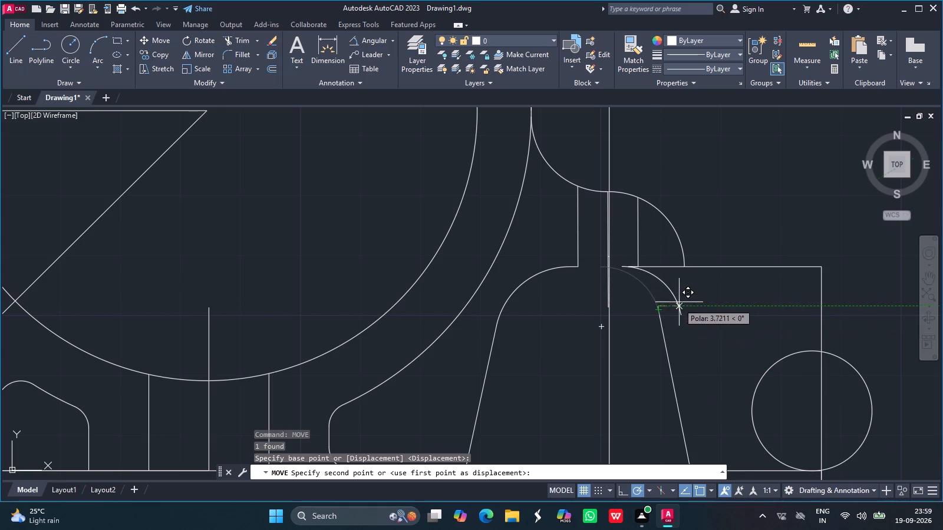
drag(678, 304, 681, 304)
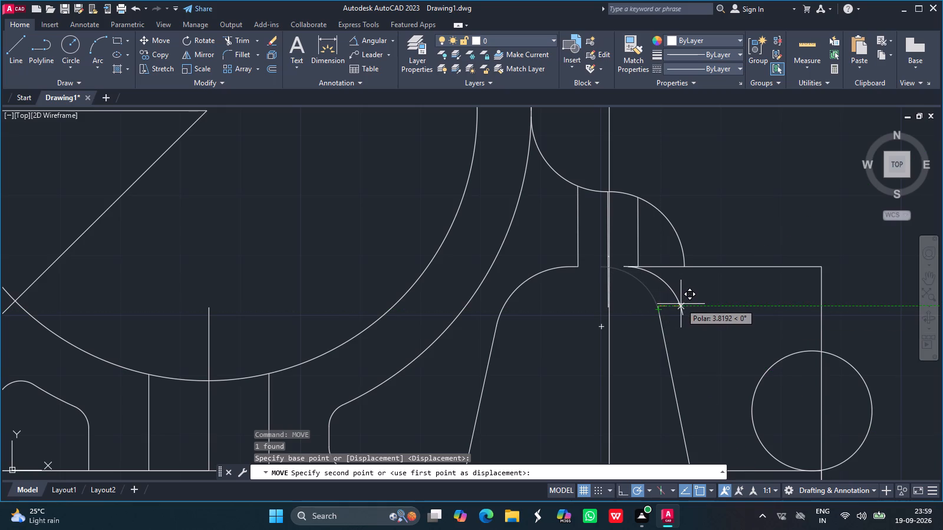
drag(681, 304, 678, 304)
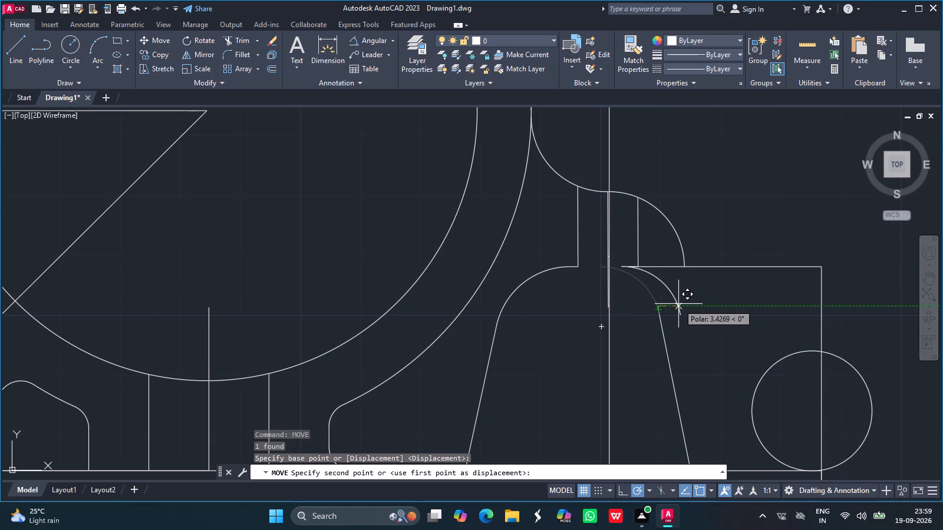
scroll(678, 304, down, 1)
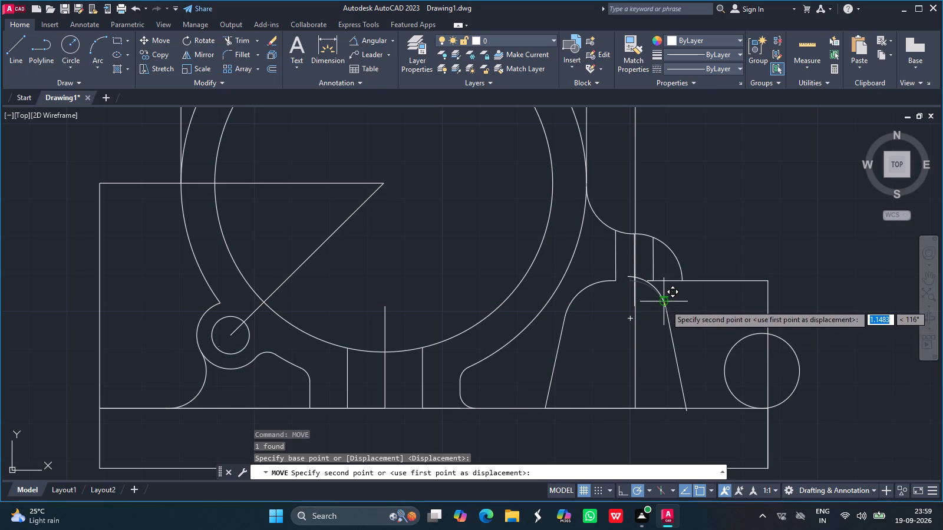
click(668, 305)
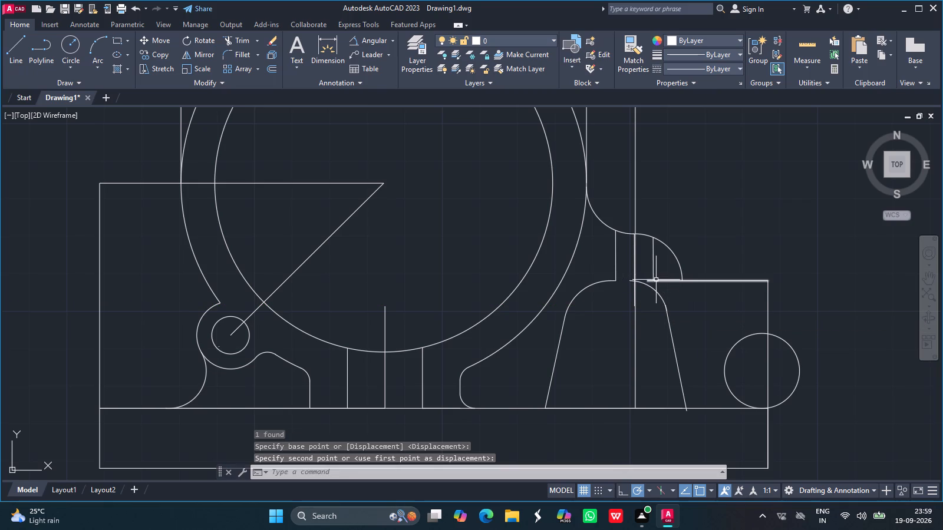
Delete the radius 10 fillet arc above the second sloping line.
ctrl+scroll(656, 280, up, 2)
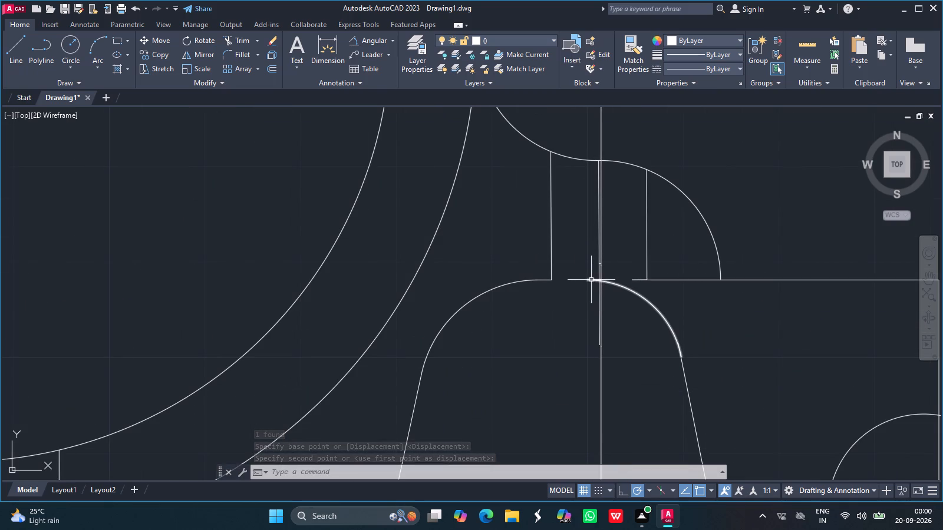
click(624, 289)
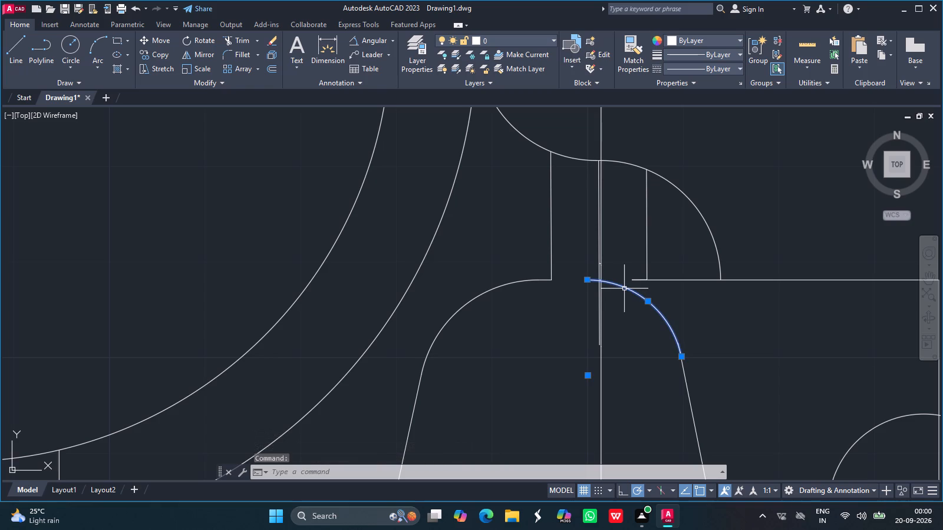
key(Delete)
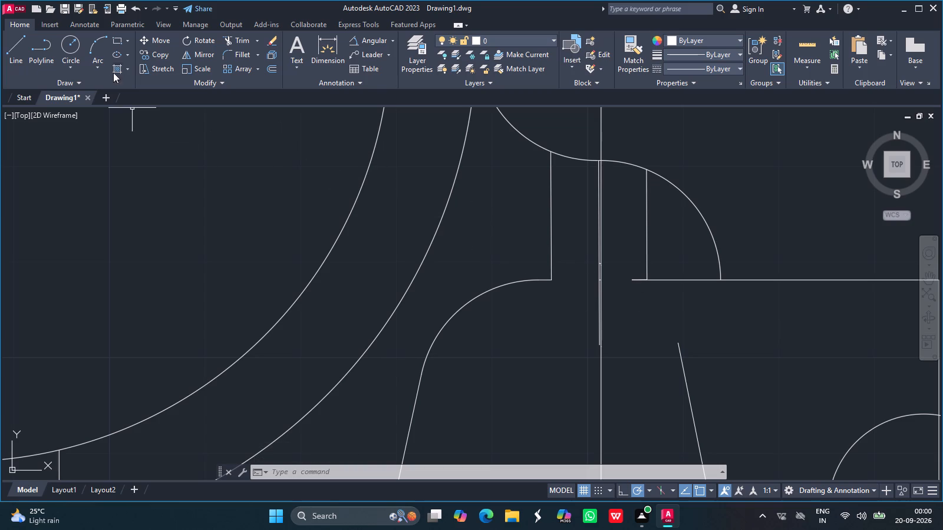
Draw a circle of radius 10 centred just below the second short vertical line, near the second sloping line's upper end.
click(72, 48)
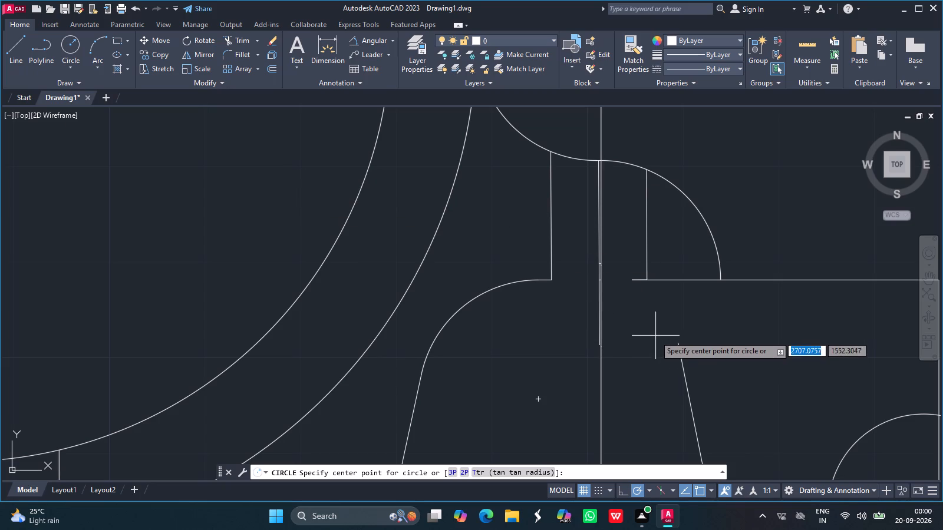
drag(645, 336, 644, 307)
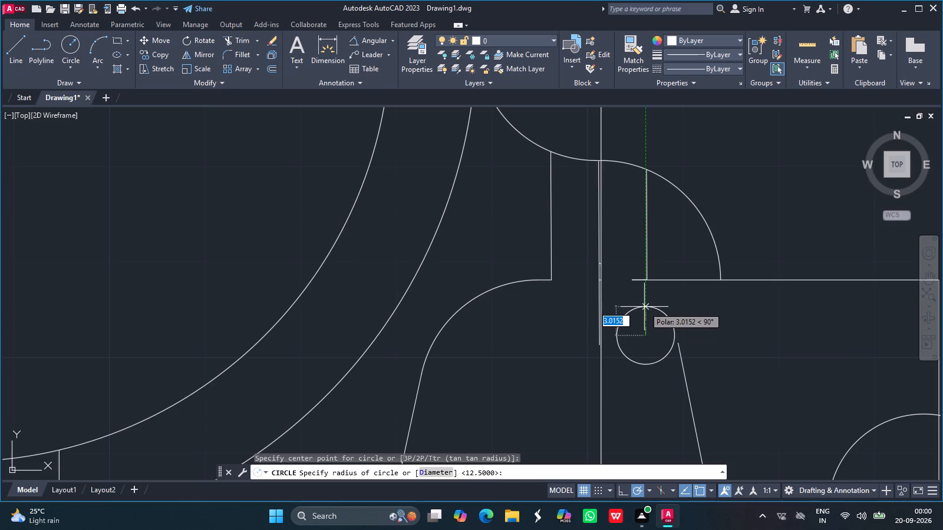
text(10)
key(Return)
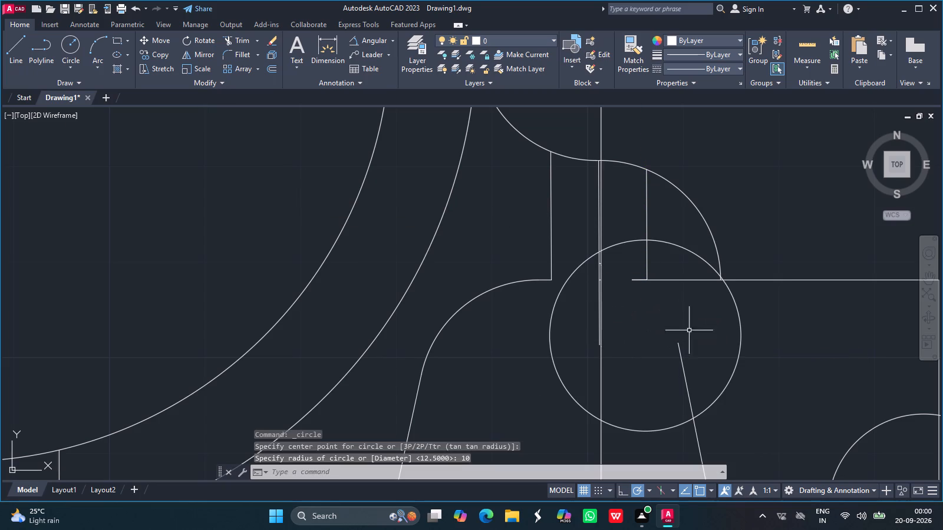
Move the radius 10 circle by its centre so its edge meets the upper end of the second sloping line.
click(738, 326)
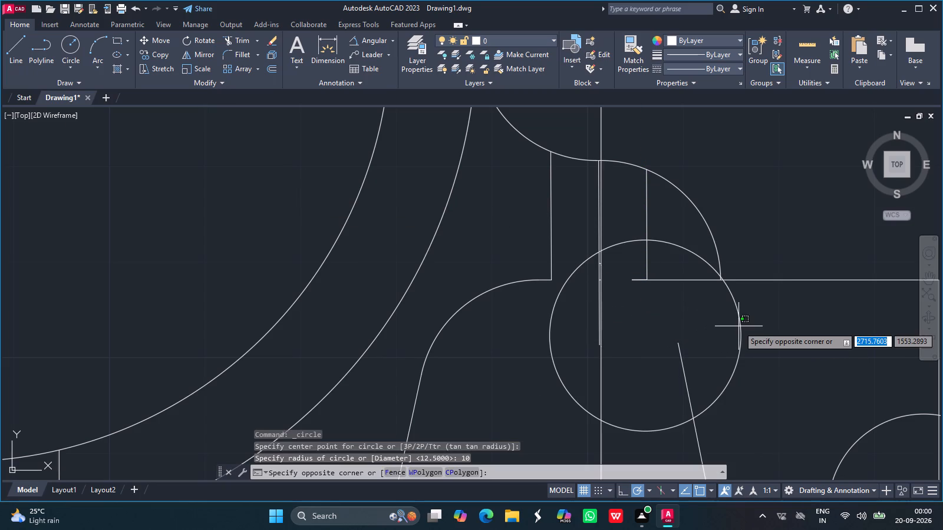
click(740, 321)
click(740, 321)
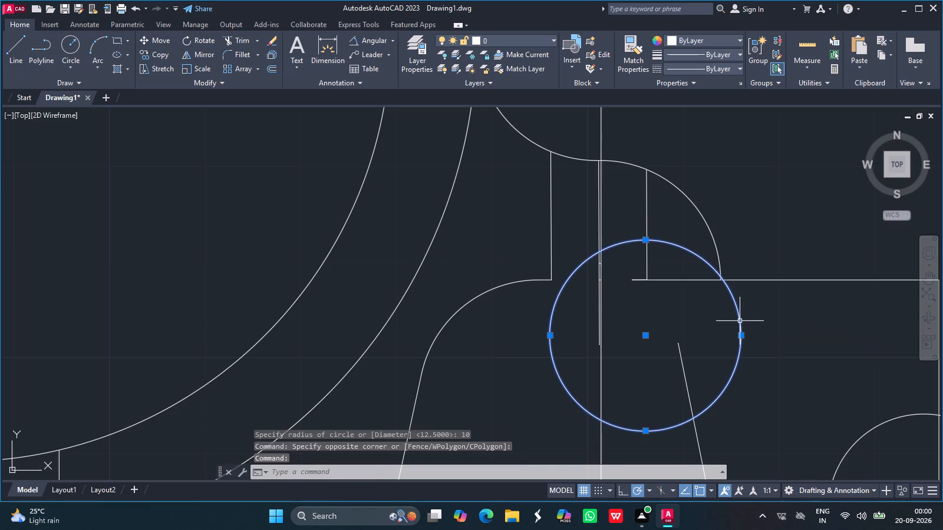
text(move)
key(Return)
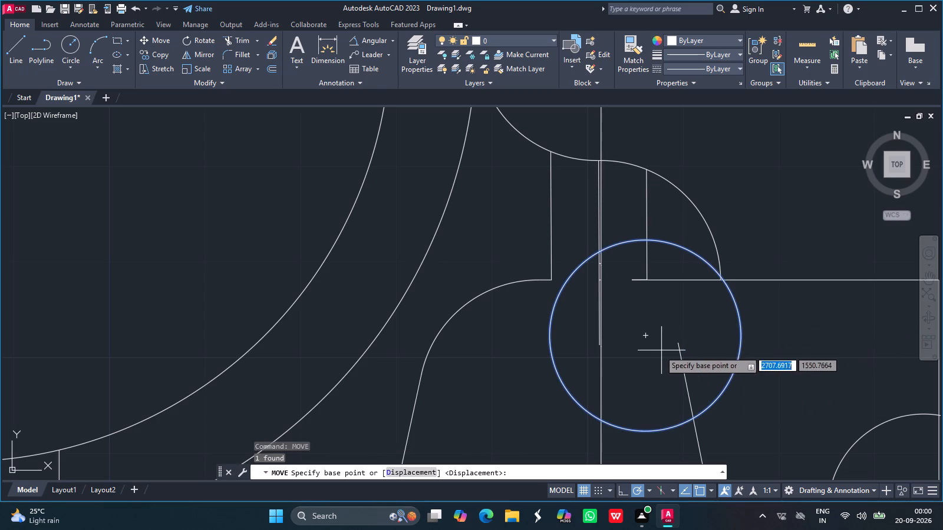
drag(647, 334, 600, 347)
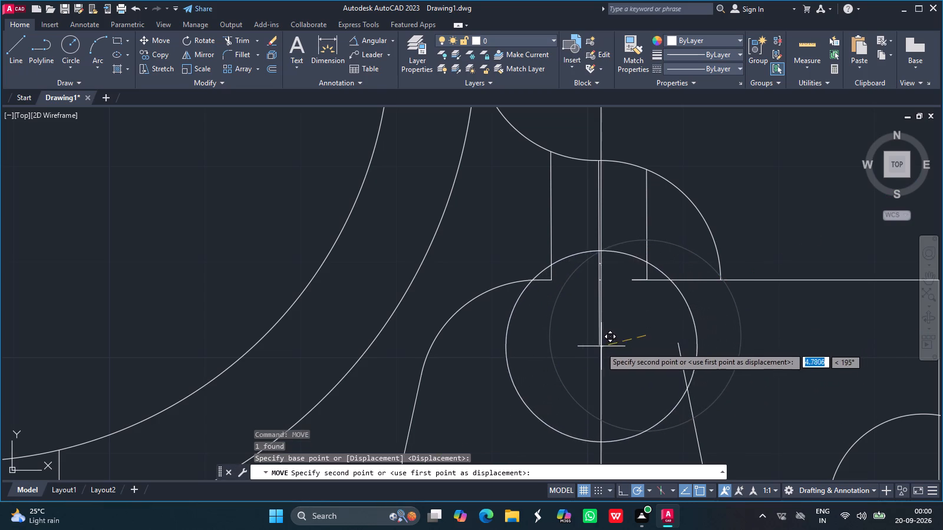
drag(600, 347, 599, 346)
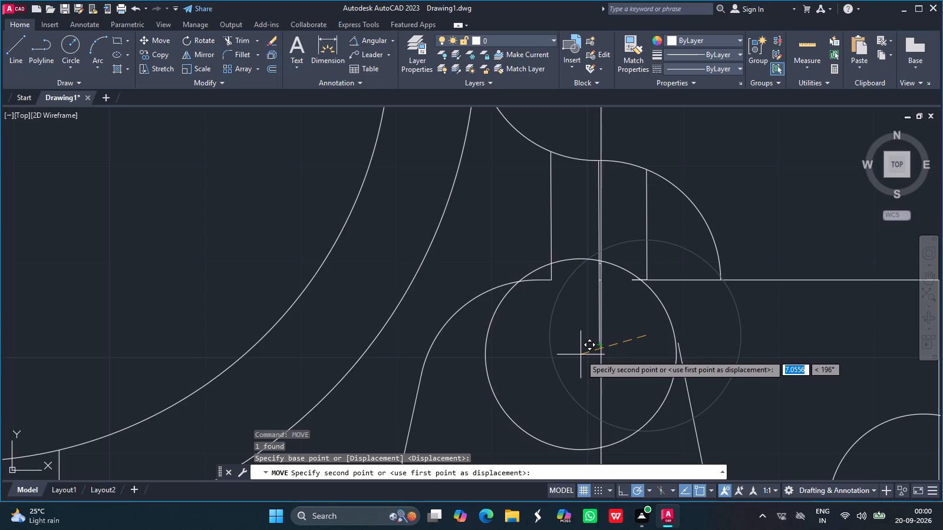
click(583, 352)
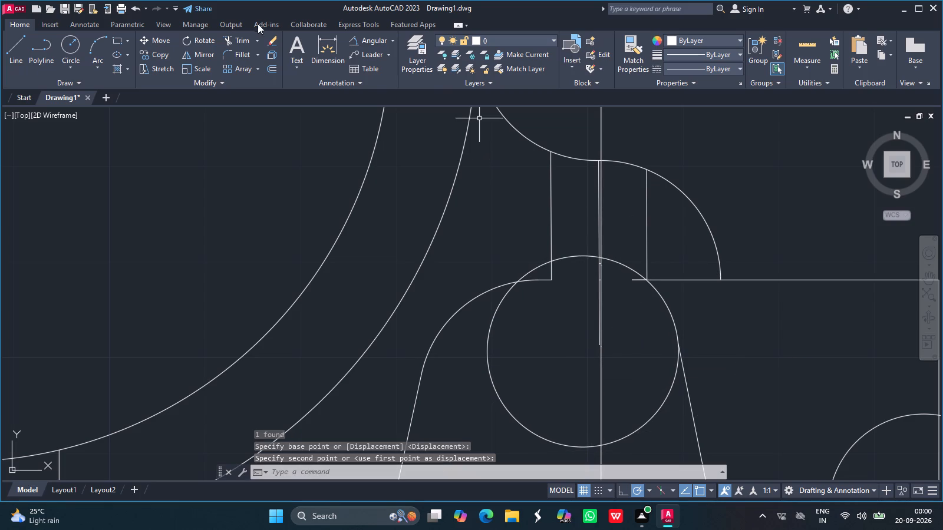
Trim the upper part of the radius 10 circle lying above the level of the step's top edge.
click(240, 39)
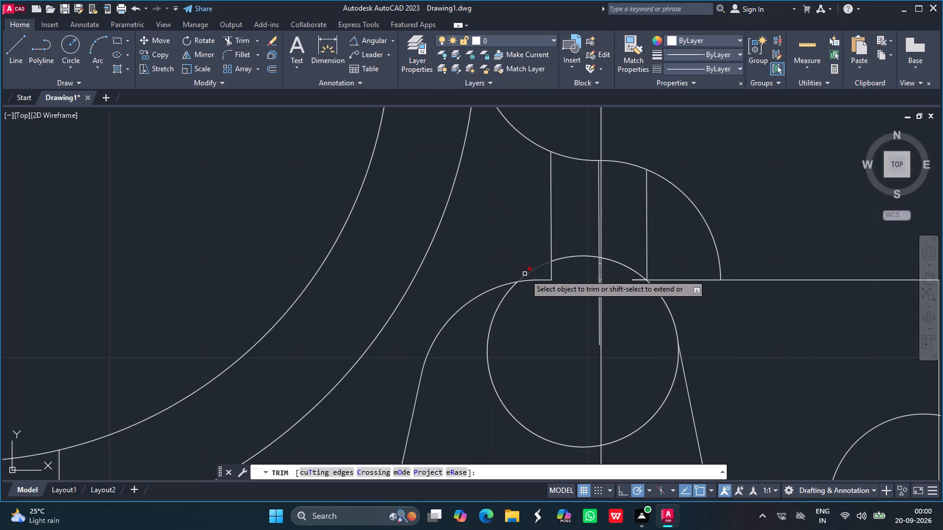
click(540, 266)
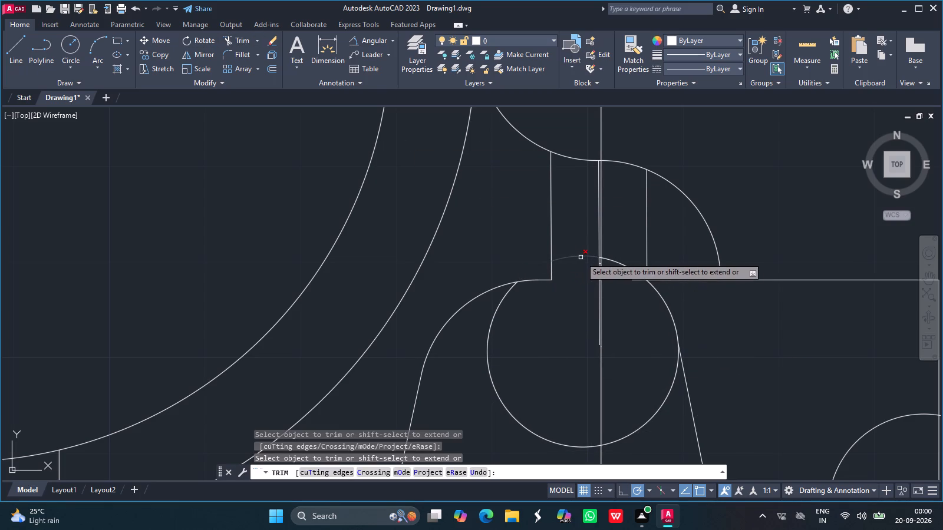
drag(582, 256, 621, 263)
click(621, 263)
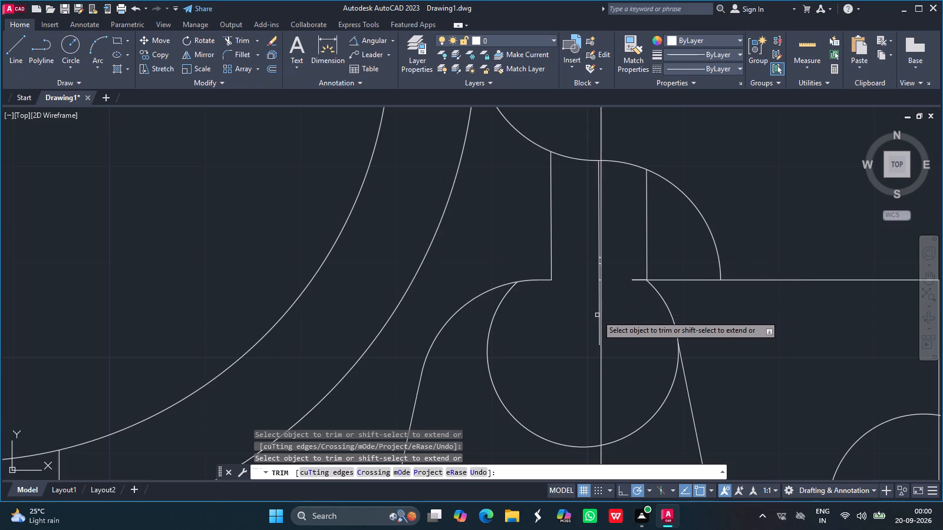
Trim the leftover duplicate vertical segments alongside the long vertical line, between the two short vertical lines.
drag(598, 309, 594, 274)
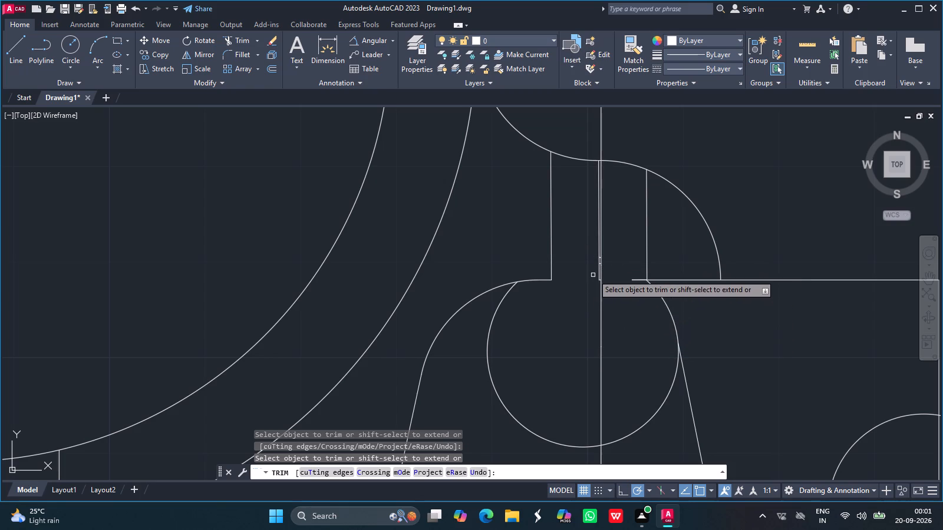
drag(594, 274, 599, 269)
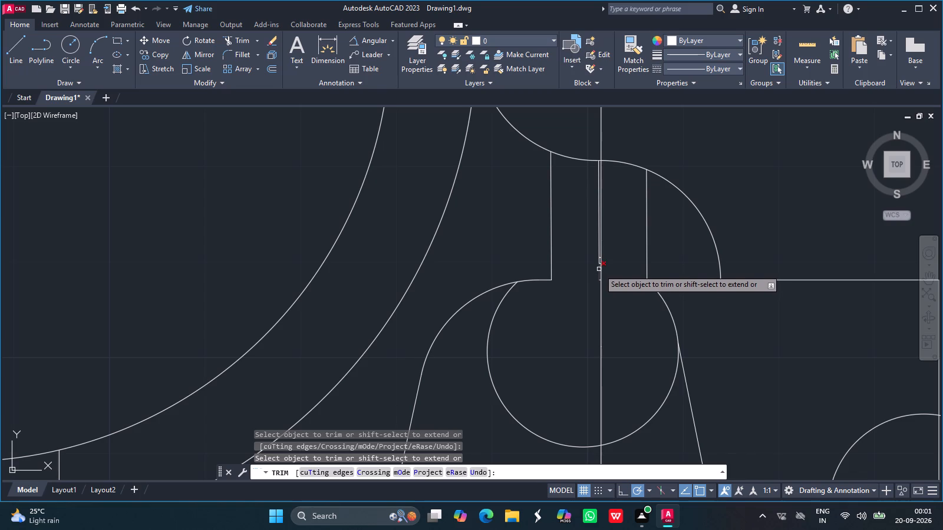
drag(599, 269, 599, 271)
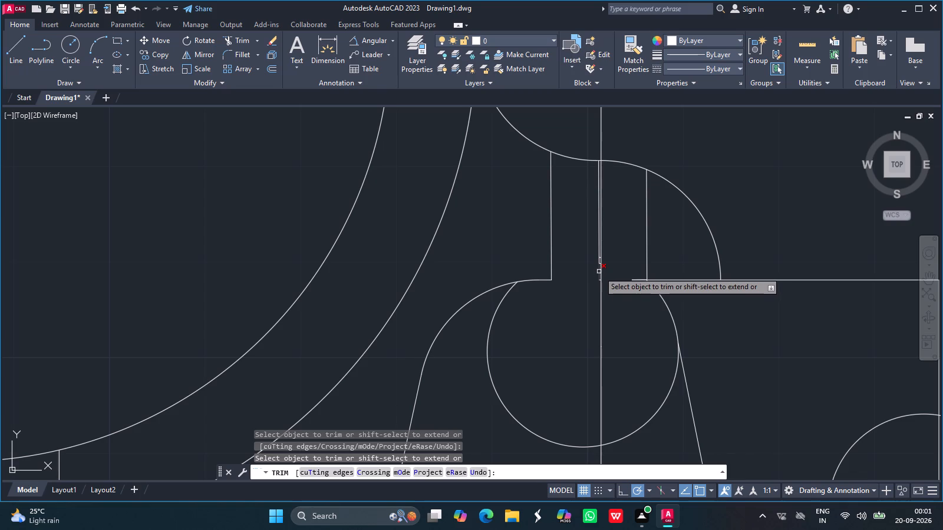
drag(599, 271, 599, 260)
drag(599, 260, 599, 266)
drag(599, 266, 599, 277)
click(599, 277)
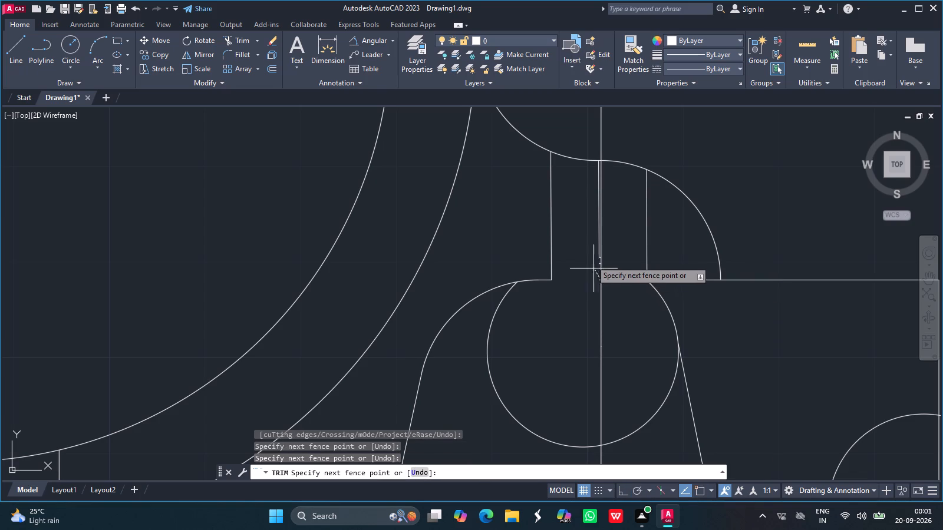
click(598, 247)
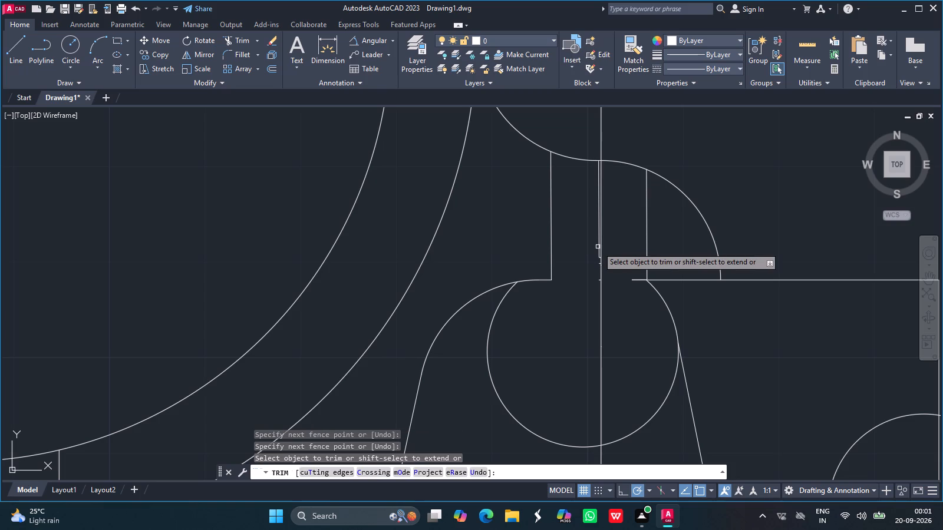
click(598, 247)
drag(598, 257, 598, 261)
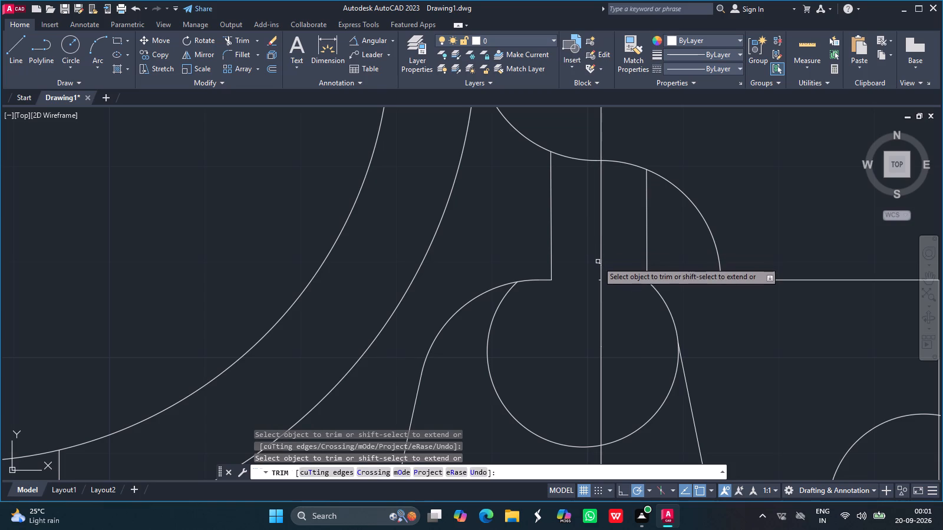
drag(598, 261, 598, 263)
drag(598, 263, 598, 280)
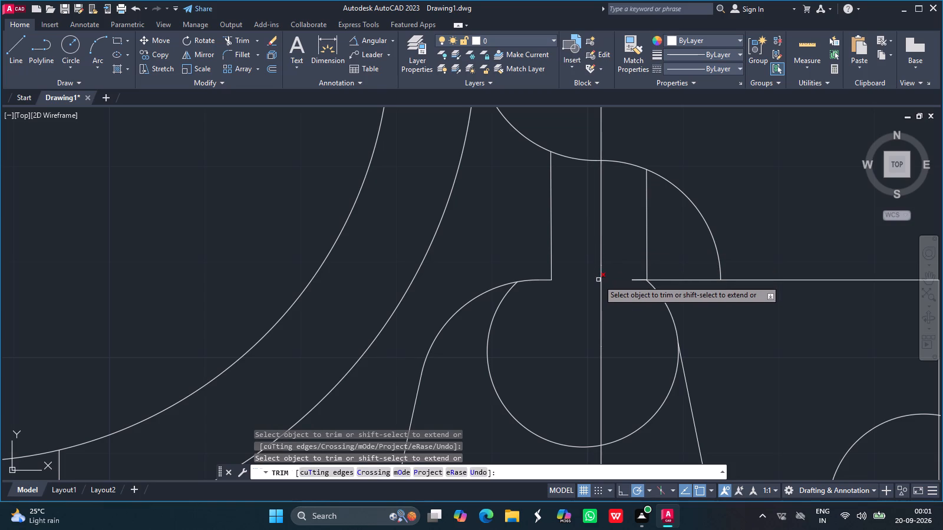
drag(598, 280, 588, 307)
key(Escape)
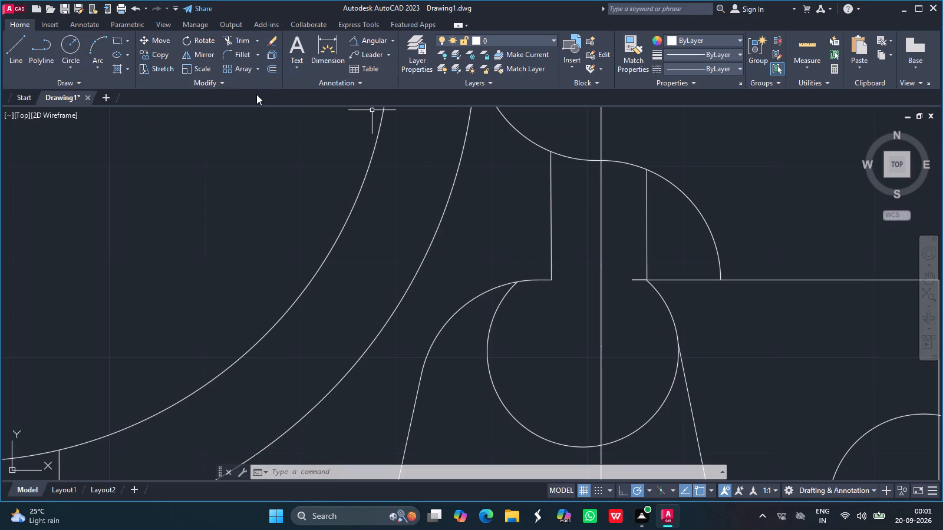
Trim the horizontal stub extending past the second short vertical line and the circle's portion west of the long vertical line.
click(235, 39)
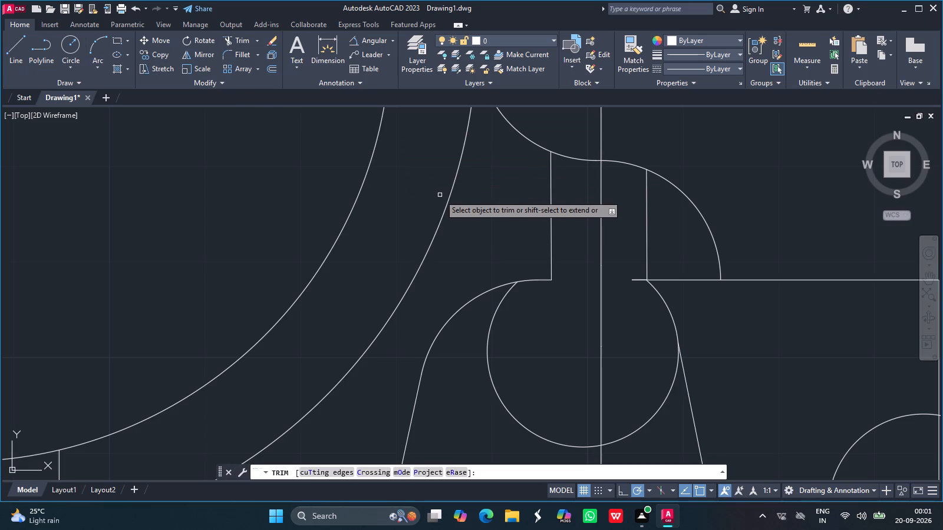
click(637, 280)
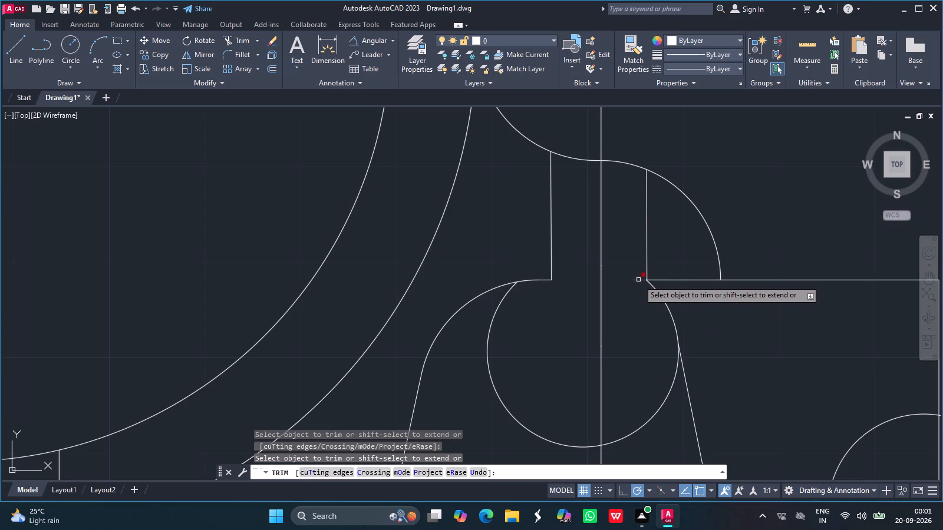
click(638, 280)
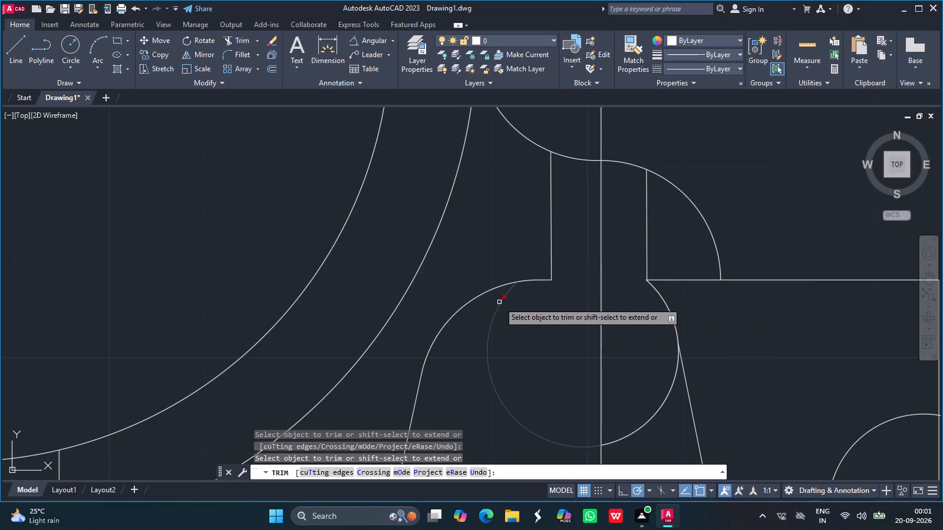
drag(499, 302, 667, 418)
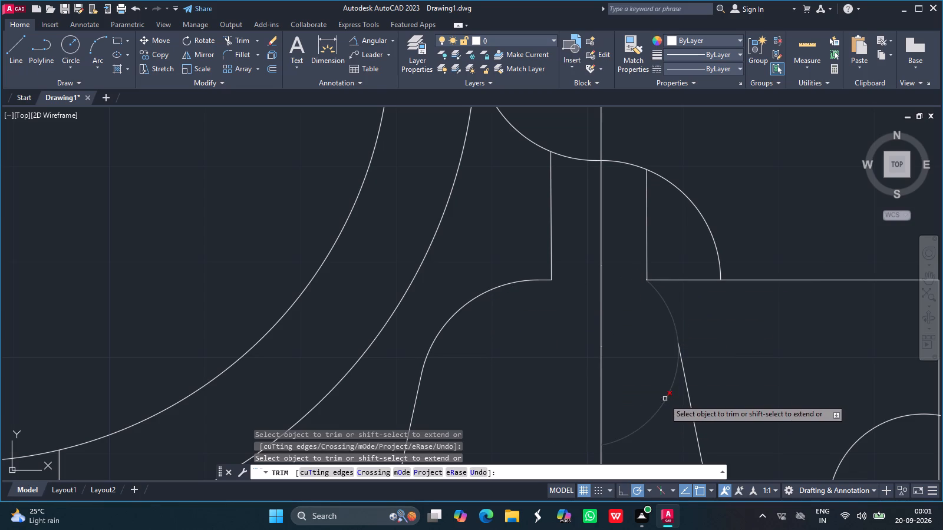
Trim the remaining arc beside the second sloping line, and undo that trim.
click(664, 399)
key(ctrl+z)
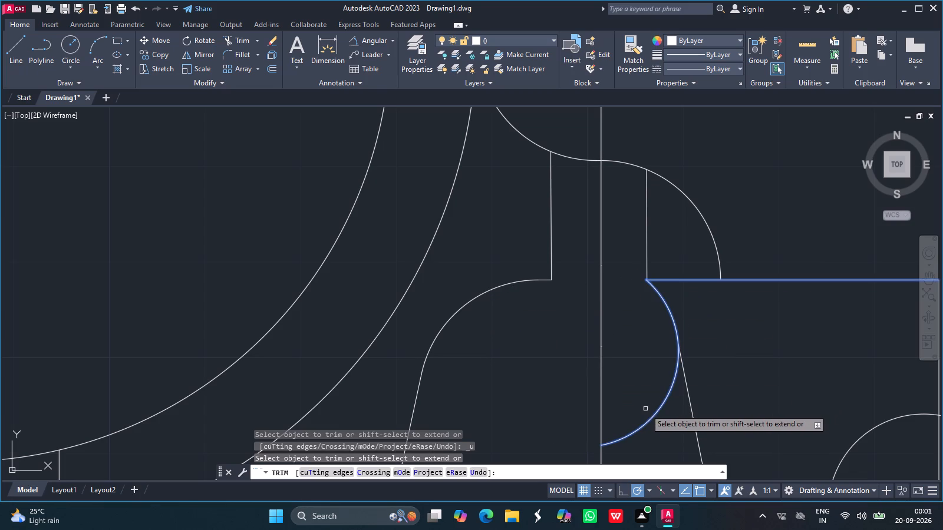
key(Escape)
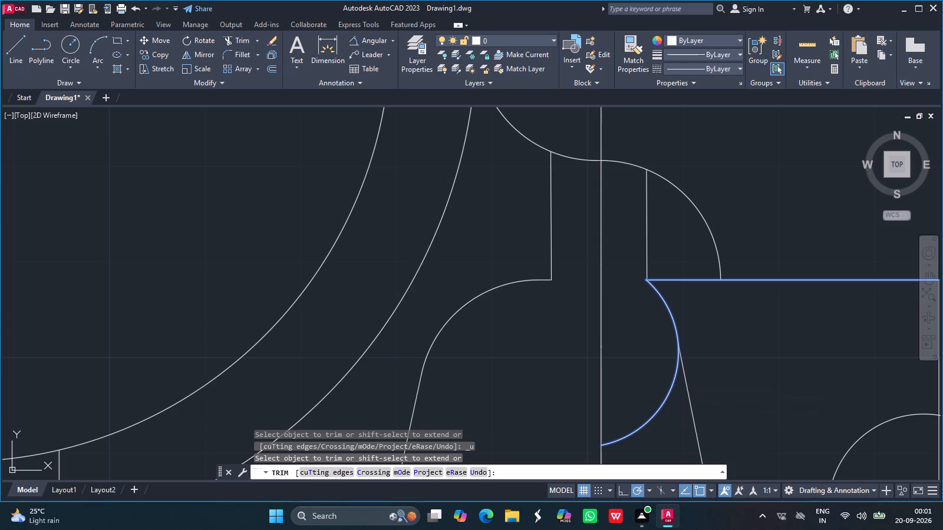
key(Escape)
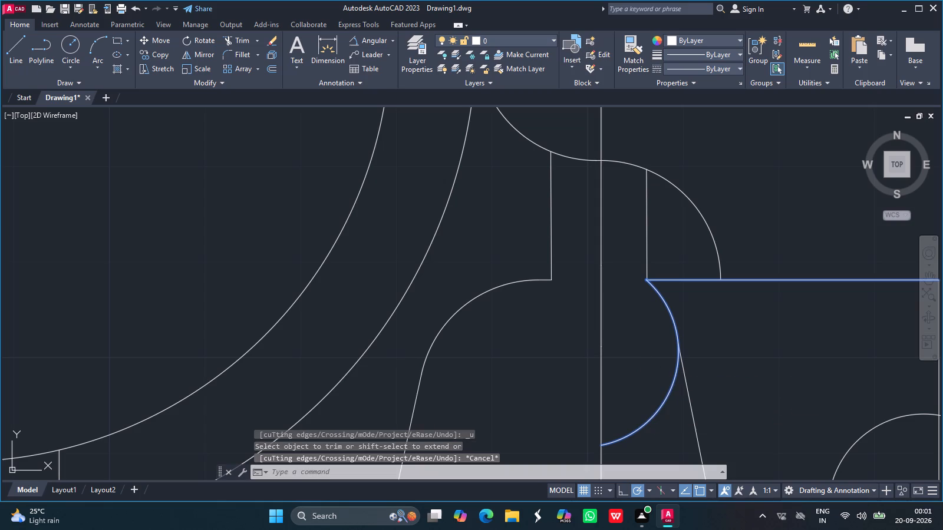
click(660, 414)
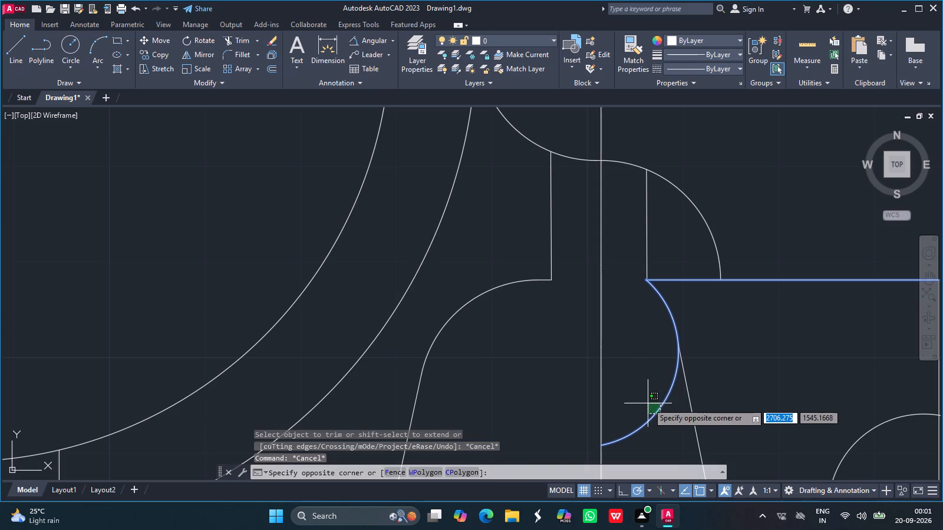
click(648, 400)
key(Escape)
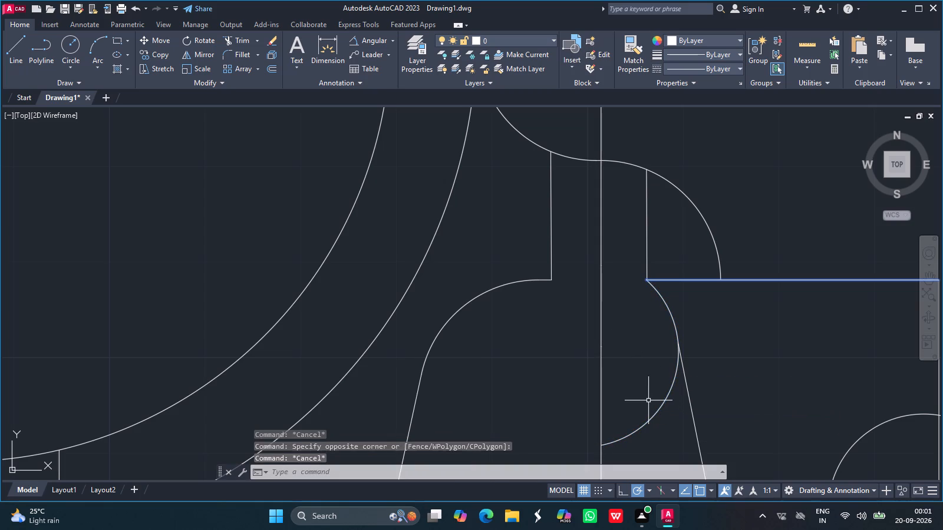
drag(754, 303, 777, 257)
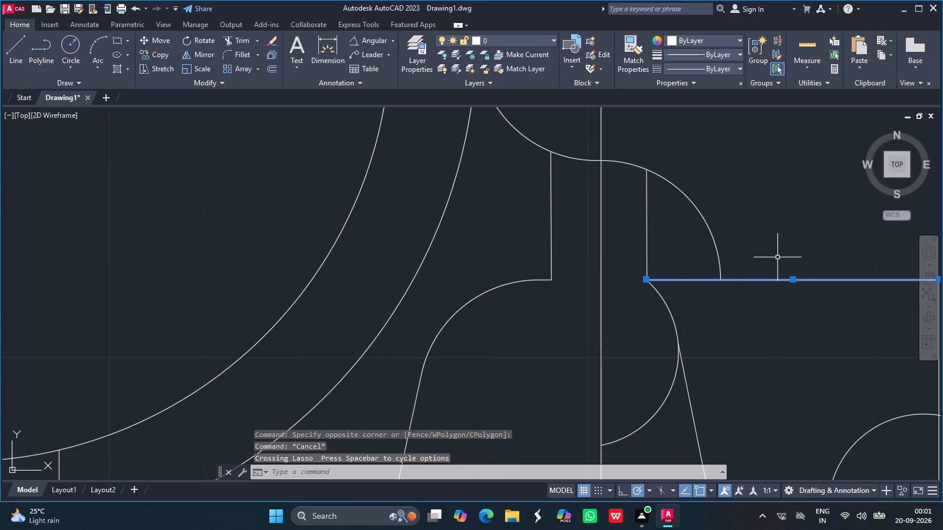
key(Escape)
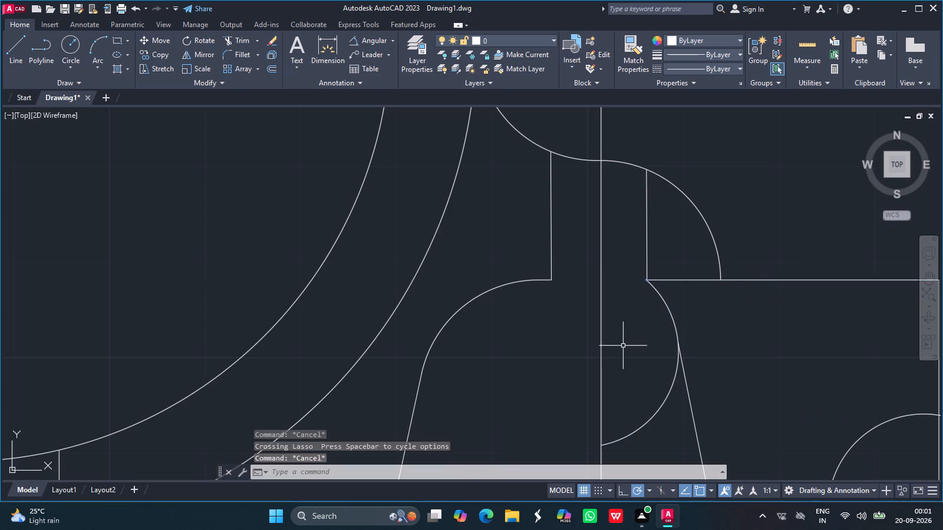
Draw a short helper line across the remaining arc, just below the upper end of the second sloping line.
click(22, 45)
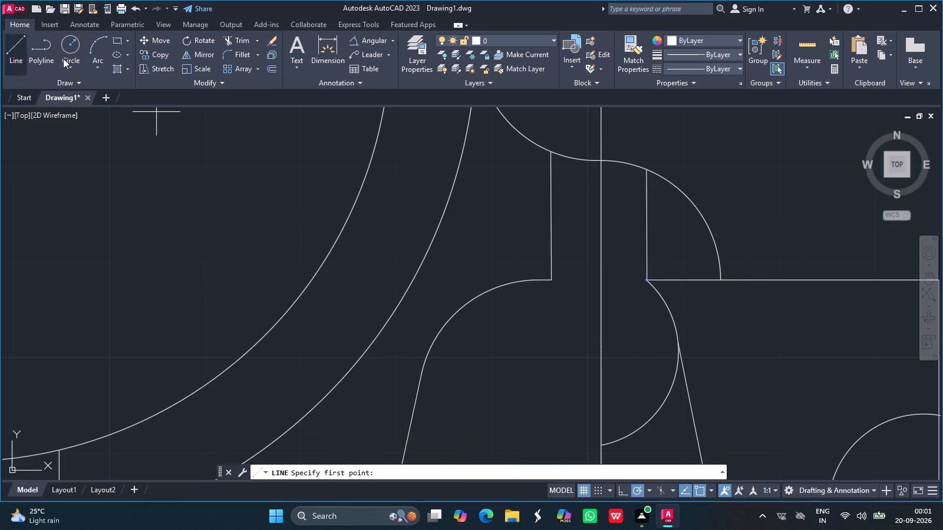
drag(632, 362, 690, 355)
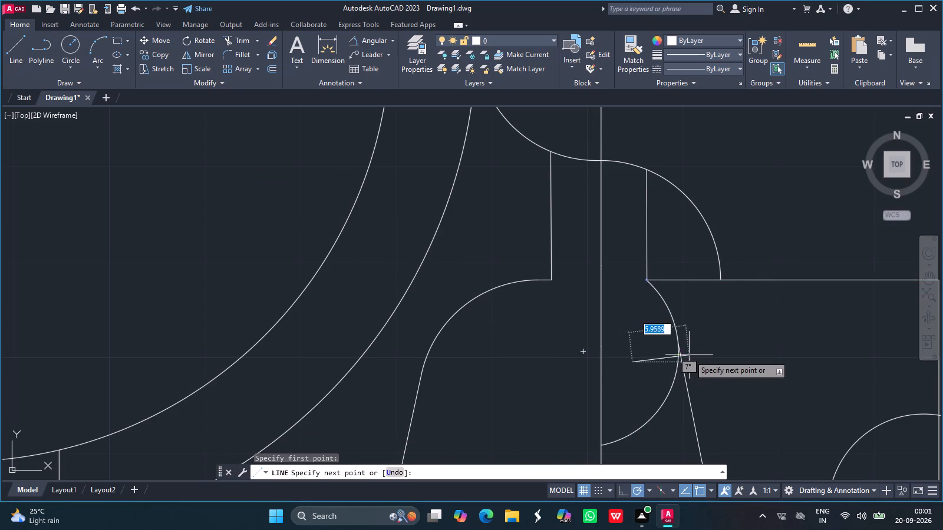
drag(690, 355, 699, 355)
click(699, 355)
key(Return)
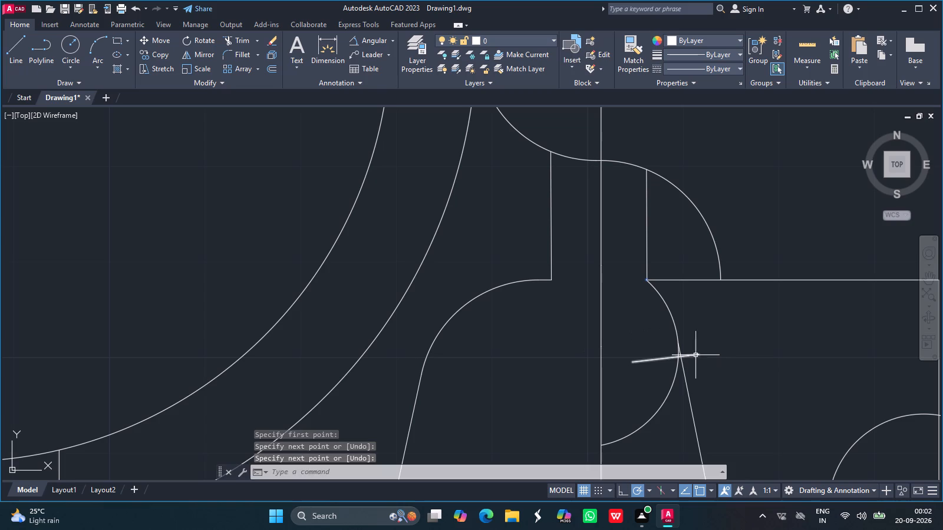
Trim the arc below the helper line and cut off the helper line's projecting ends beside the second sloping line.
click(233, 38)
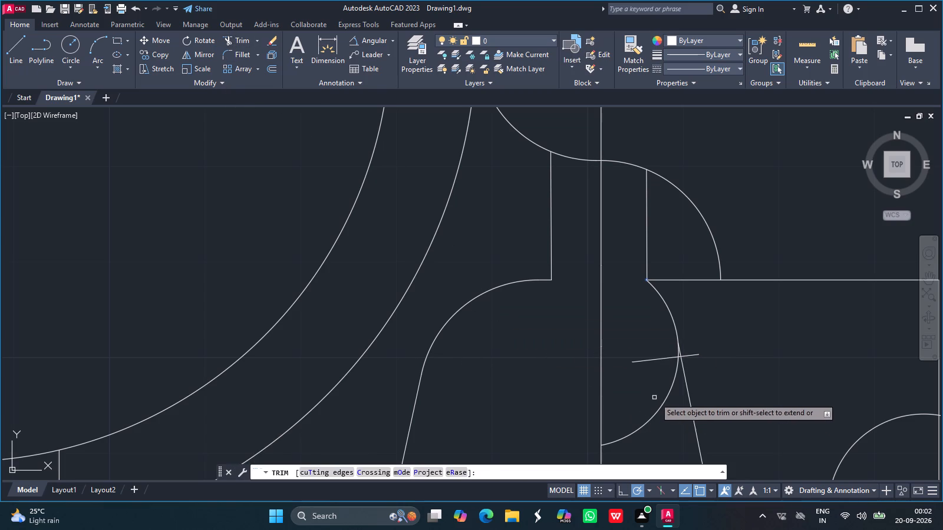
click(663, 402)
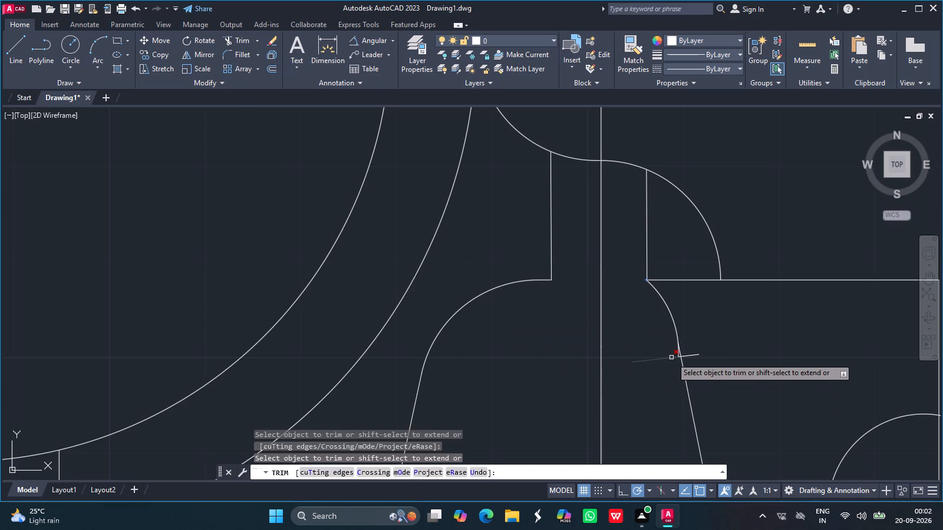
click(671, 357)
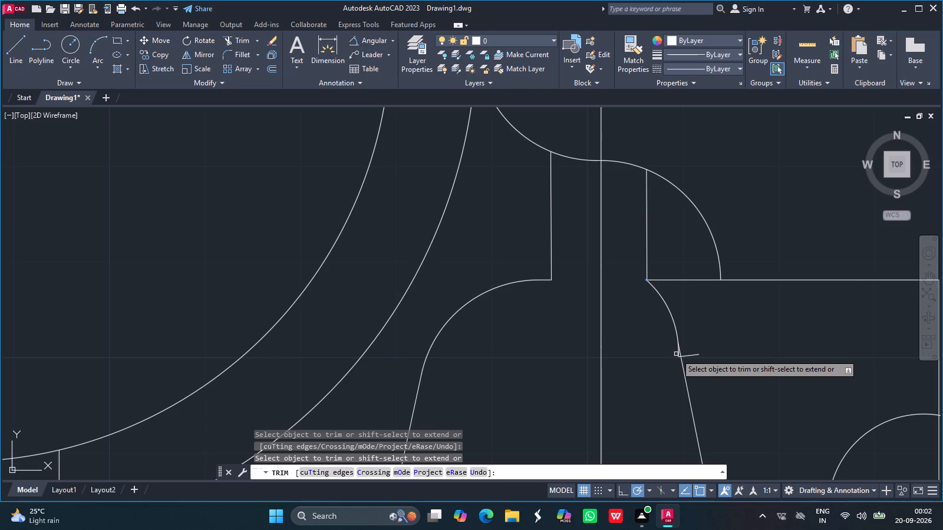
drag(676, 354, 677, 363)
click(677, 363)
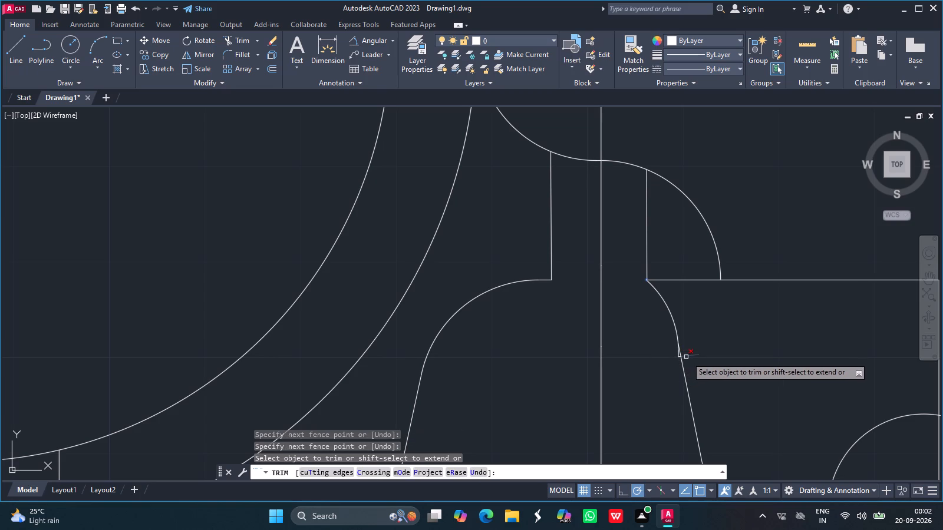
drag(687, 357, 677, 355)
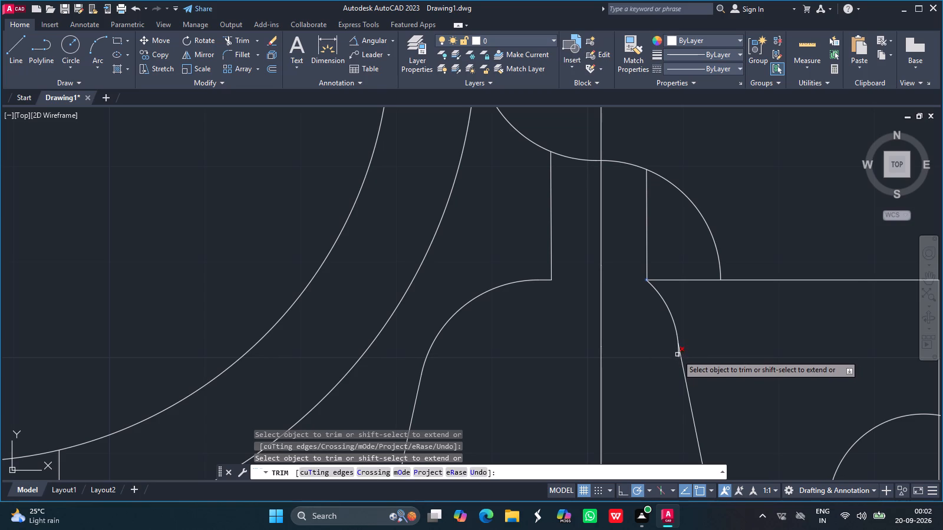
drag(677, 355, 677, 355)
click(677, 355)
click(647, 386)
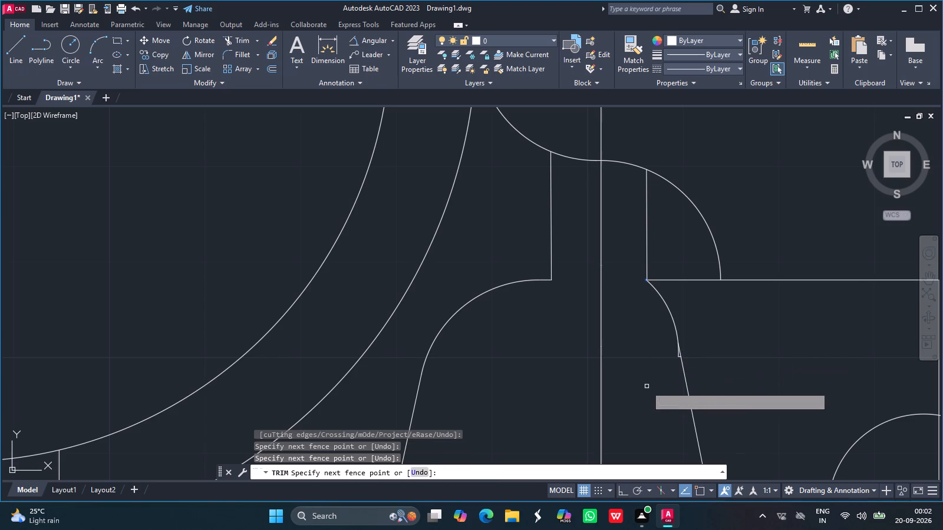
ctrl+scroll(647, 386, up, 2)
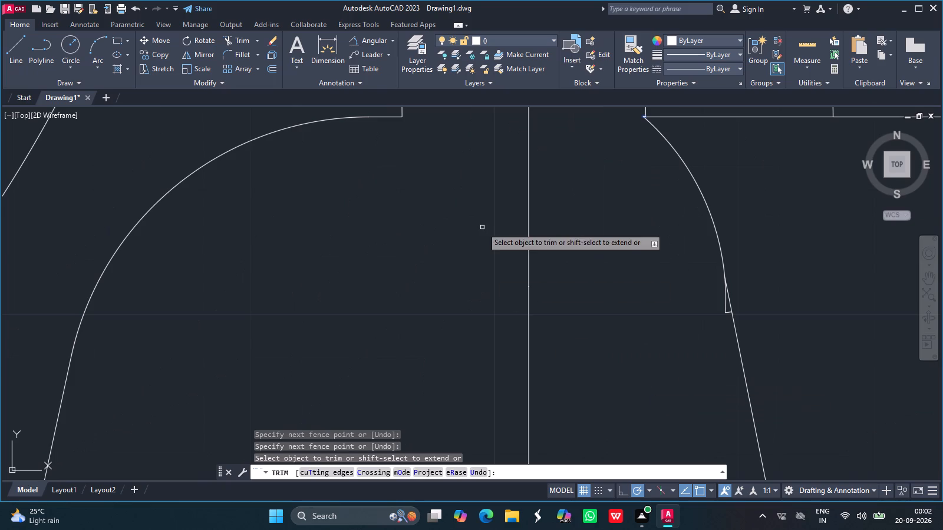
key(Escape)
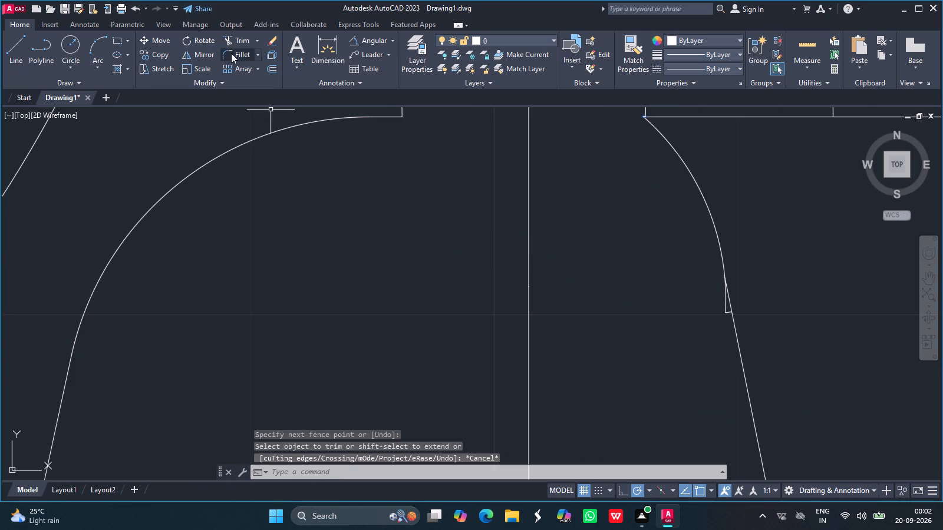
Draw a short helper line across the point where the arc meets the upper end of the second sloping line.
click(19, 45)
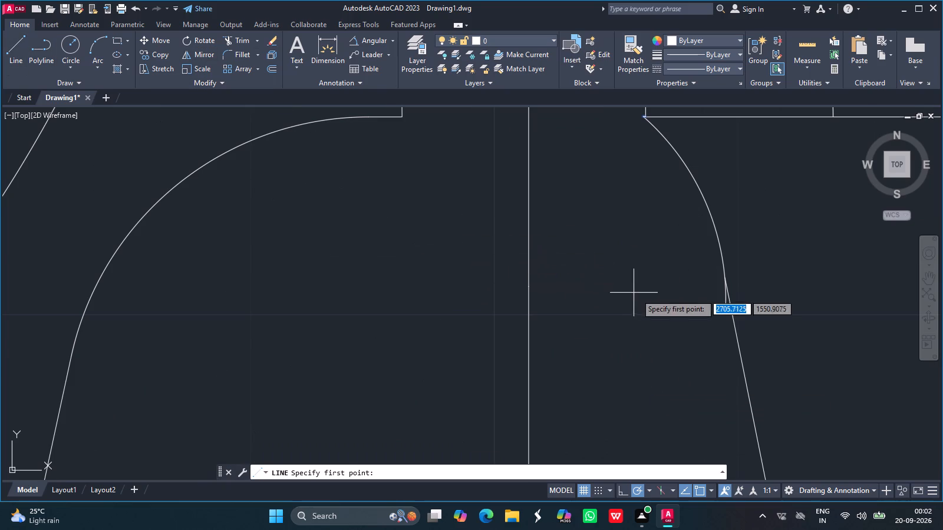
drag(695, 287, 746, 274)
click(746, 274)
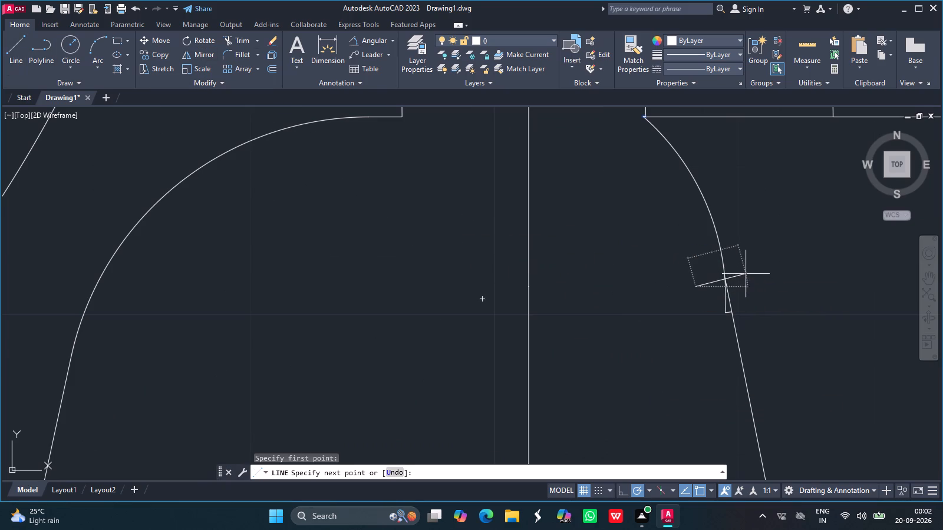
key(Return)
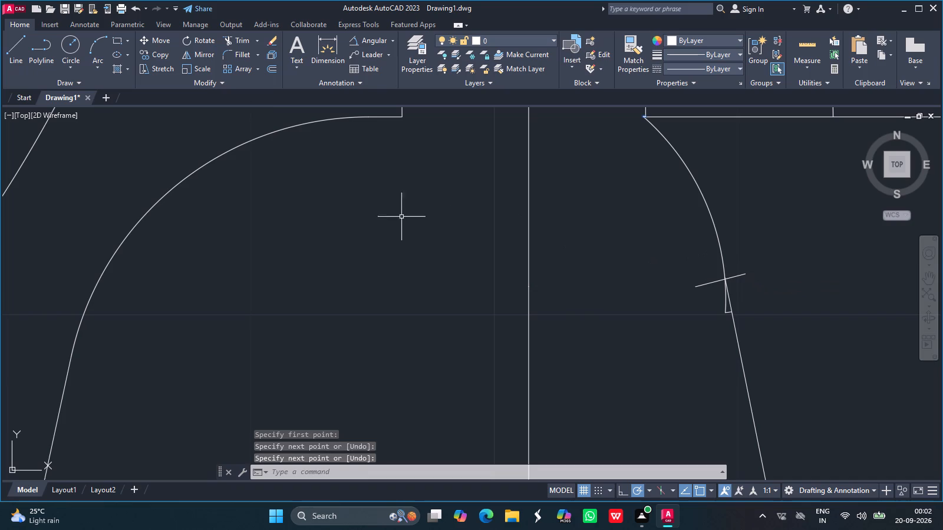
Trim away the leftover arc piece and stub beside the second sloping line, plus both ends of the new helper line.
click(239, 39)
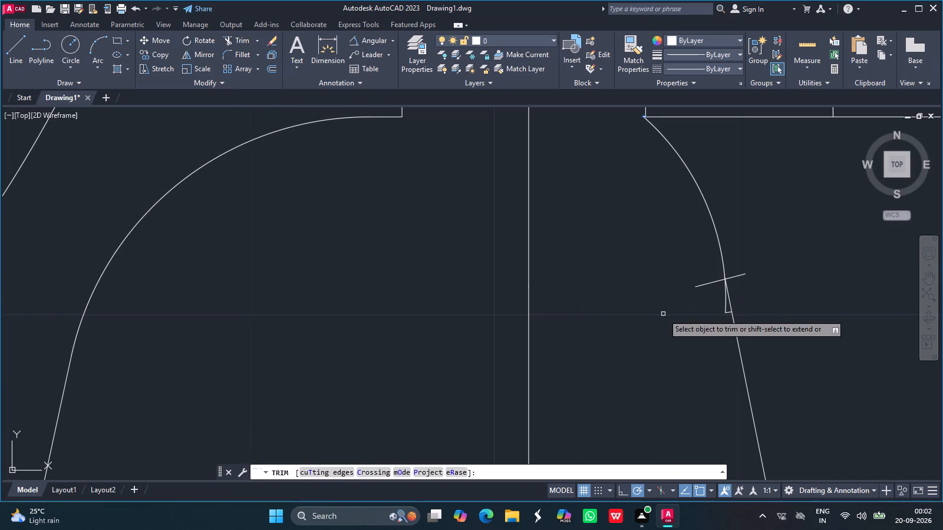
click(728, 312)
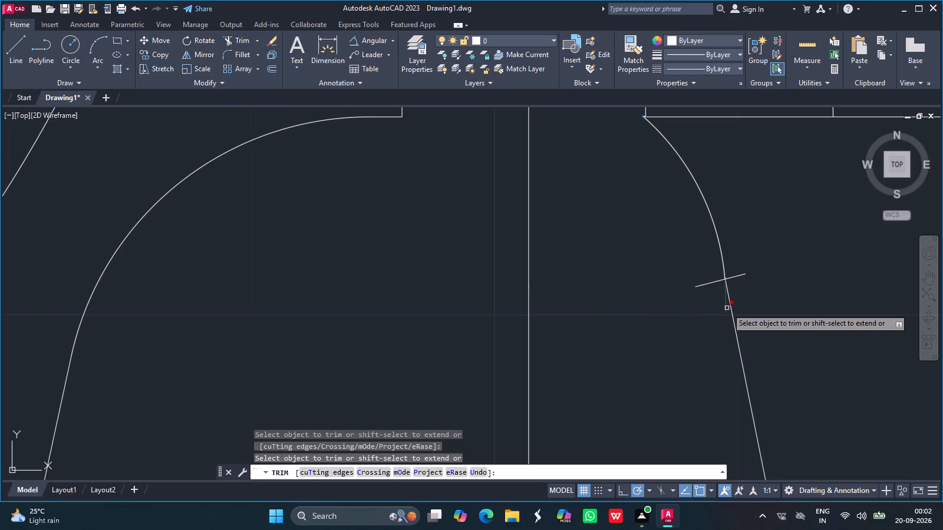
click(726, 308)
drag(714, 283, 741, 276)
click(741, 276)
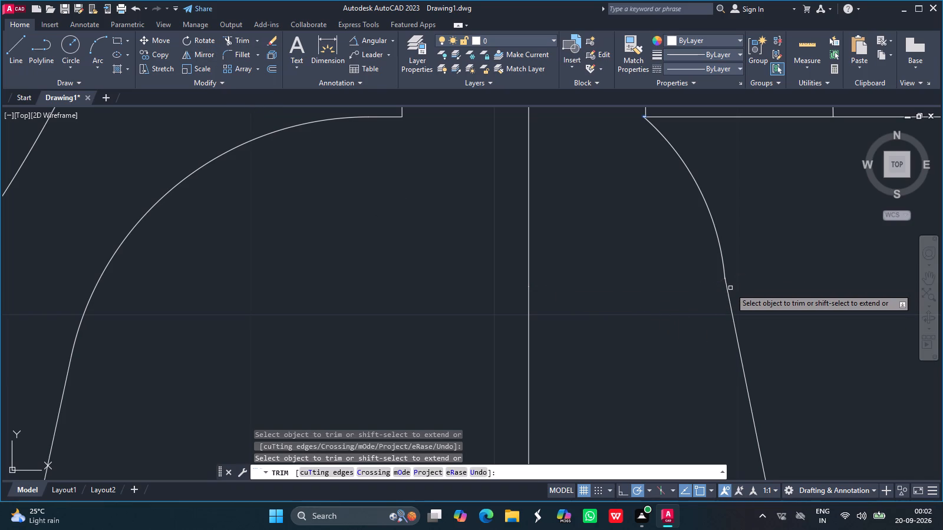
key(Escape)
Draw an outer sloping line about 30.5 long from the outer arc's lower end, tangent to the circle's west side above the base.
ctrl+scroll(509, 323, down, 1)
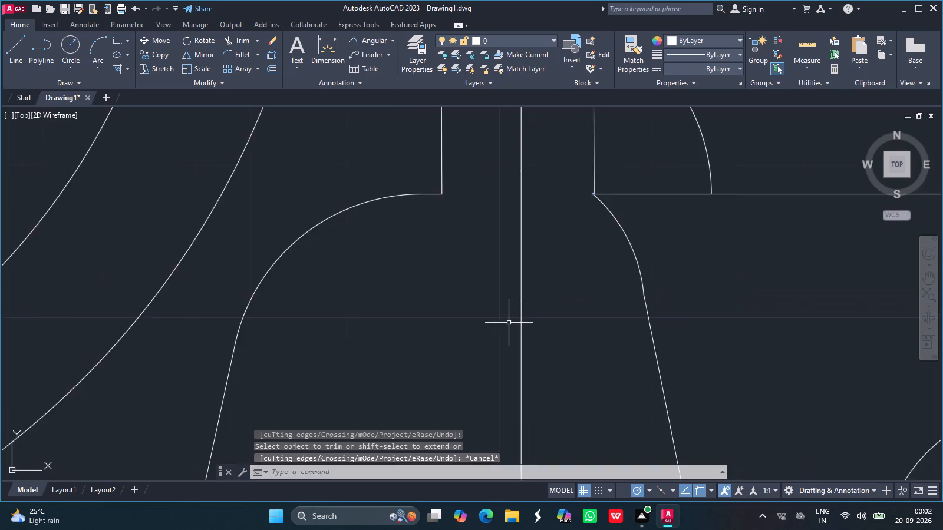
ctrl+scroll(509, 323, down, 2)
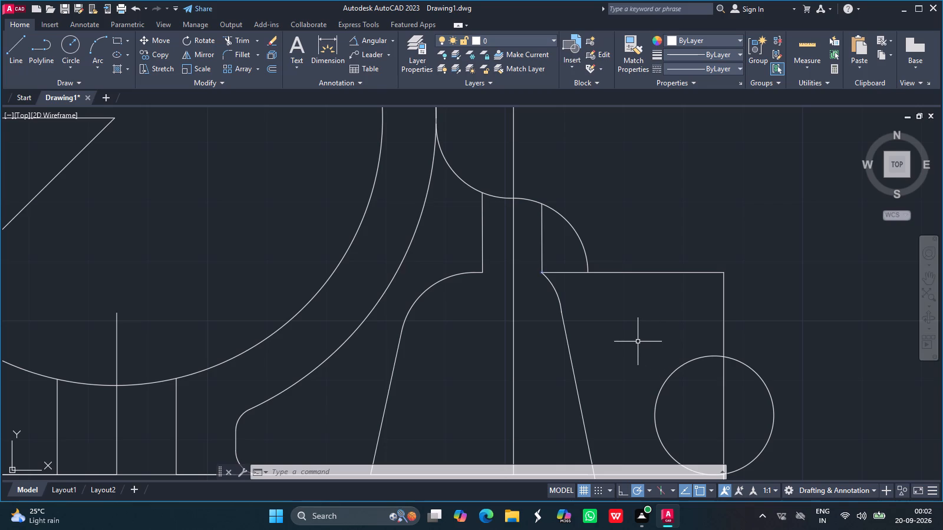
click(927, 280)
drag(424, 274, 417, 218)
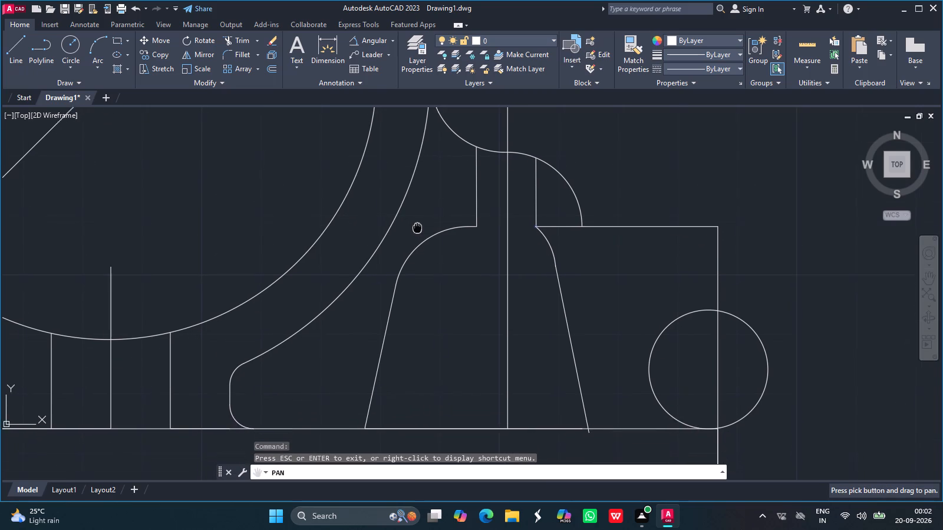
drag(417, 218, 424, 201)
key(Escape)
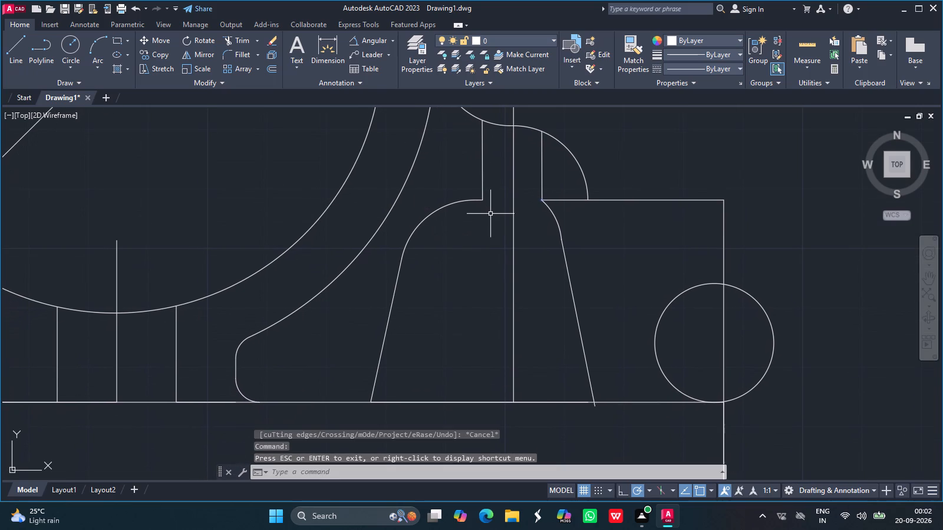
click(21, 48)
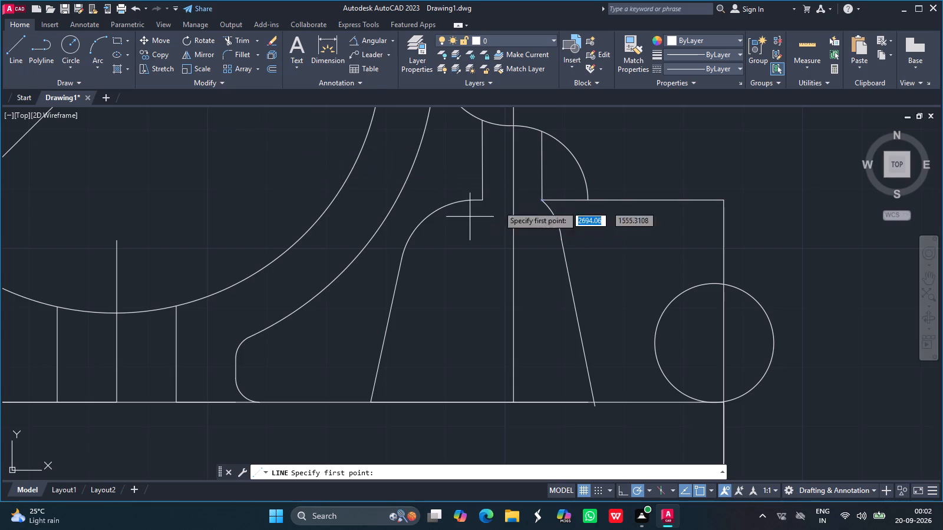
drag(587, 202, 595, 211)
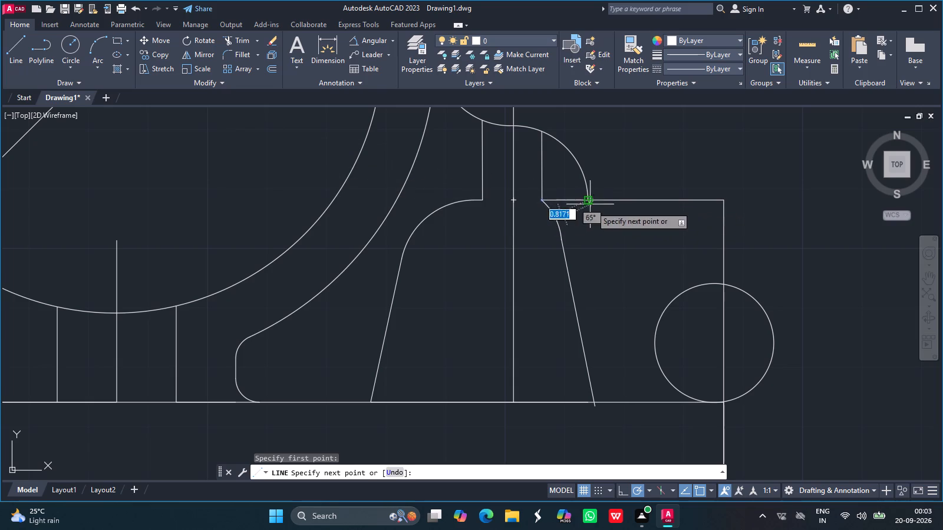
drag(595, 211, 614, 253)
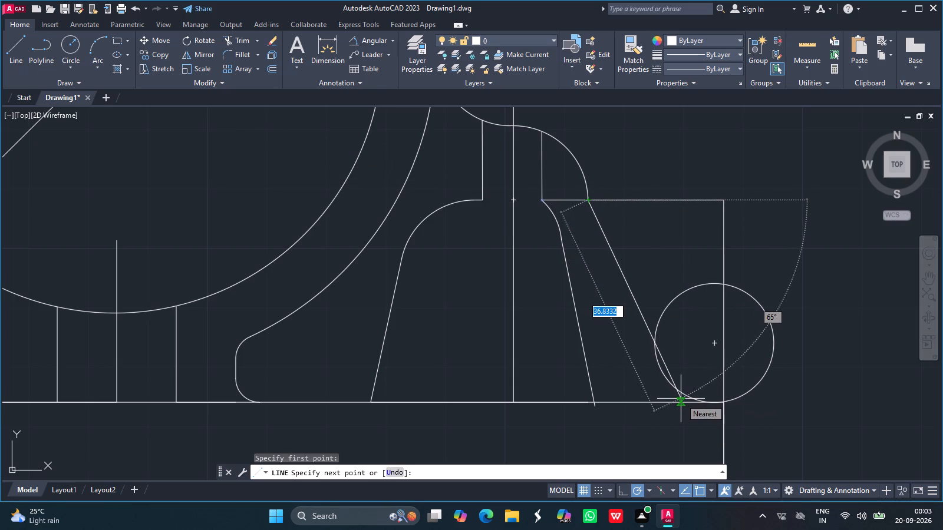
click(659, 365)
key(Return)
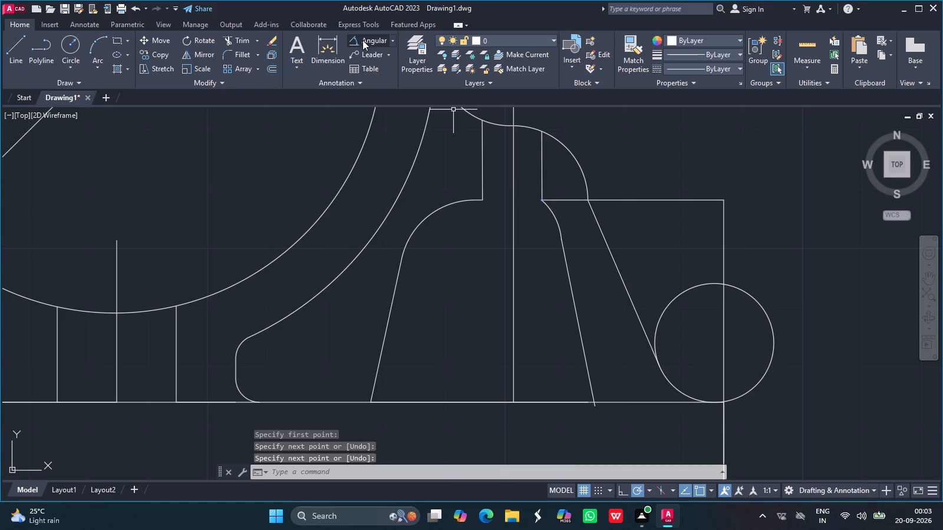
Trim the circle to leave only the blend arc between the outer sloping line and the base's top edge.
click(235, 45)
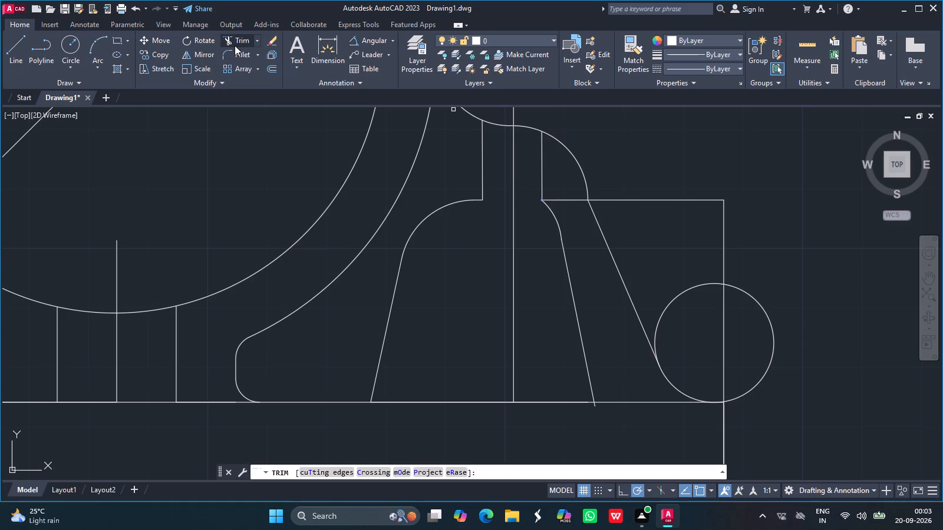
click(674, 300)
click(761, 305)
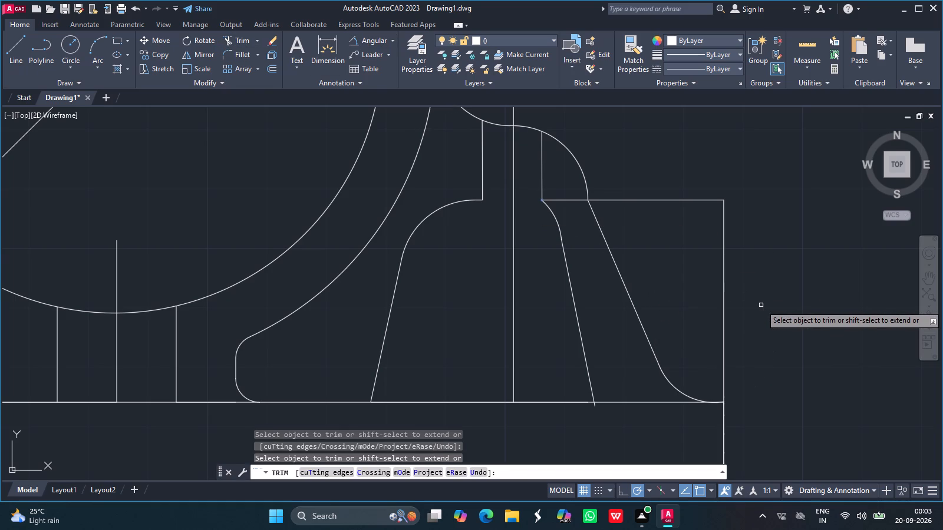
Trim the vertical and horizontal guide lines around the outer sloping line, and the inner sloping line's overrun below the base's top edge.
click(725, 296)
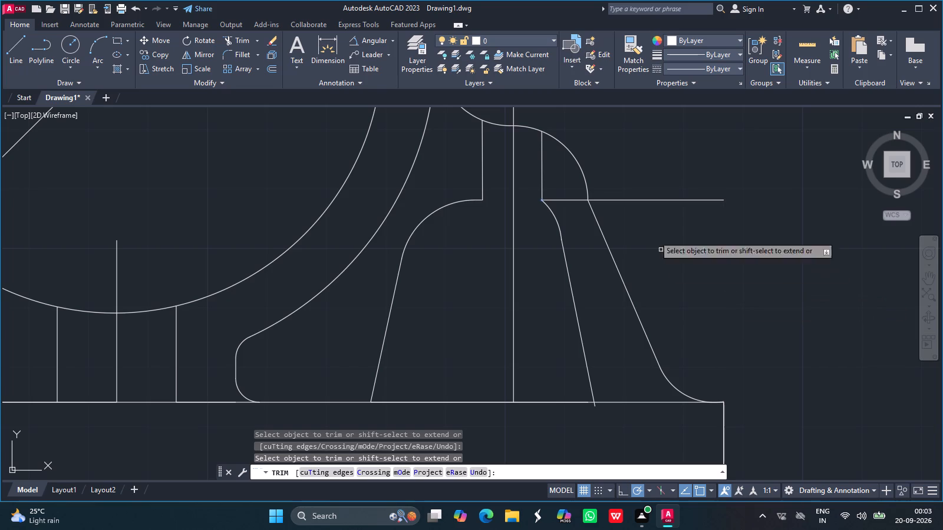
click(641, 200)
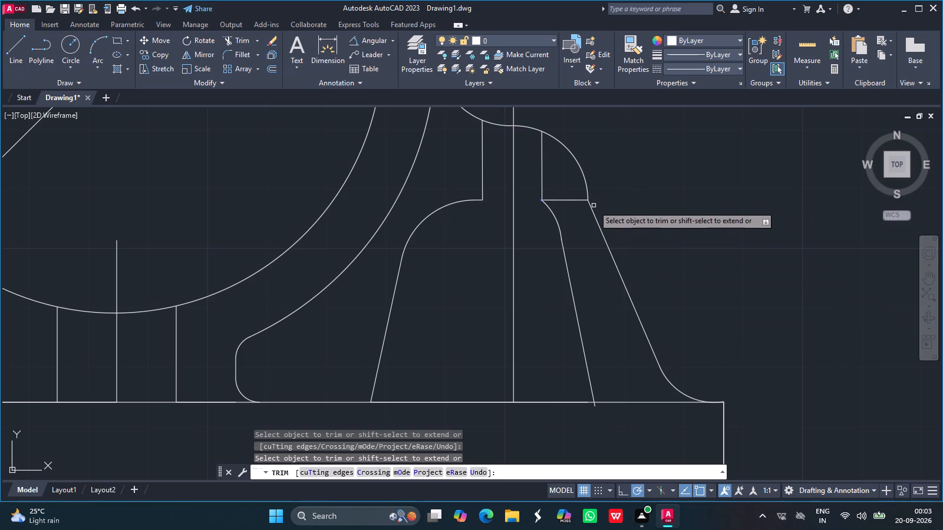
click(556, 200)
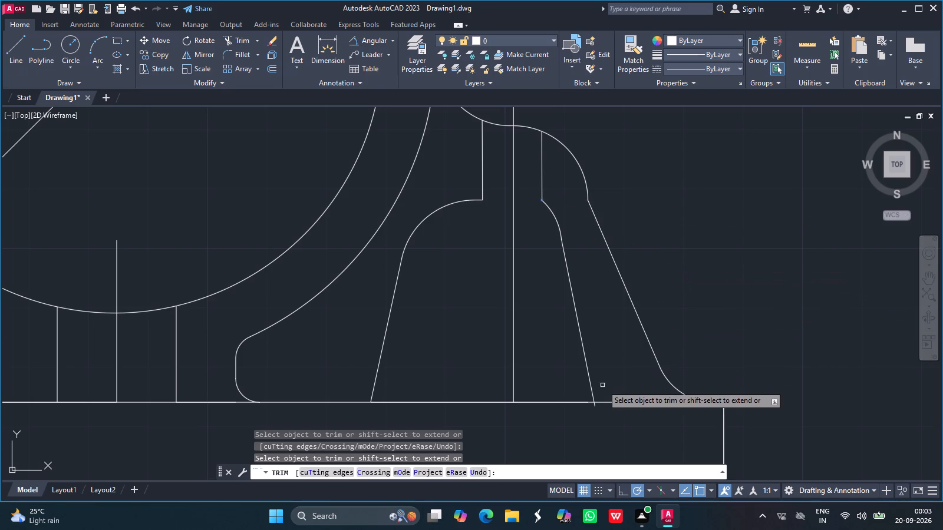
click(594, 405)
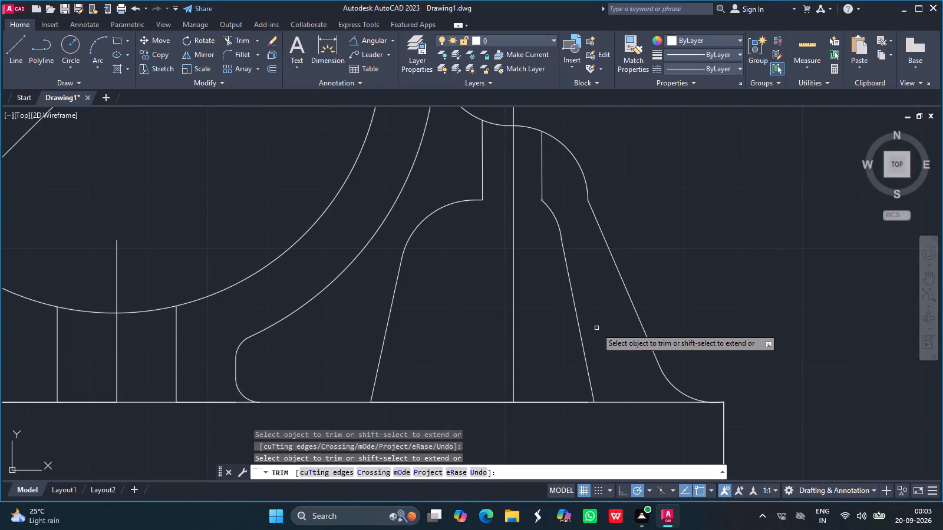
key(Escape)
Erase the three segments of the long vertical centre line running through the right-side step.
ctrl+scroll(299, 326, down, 1)
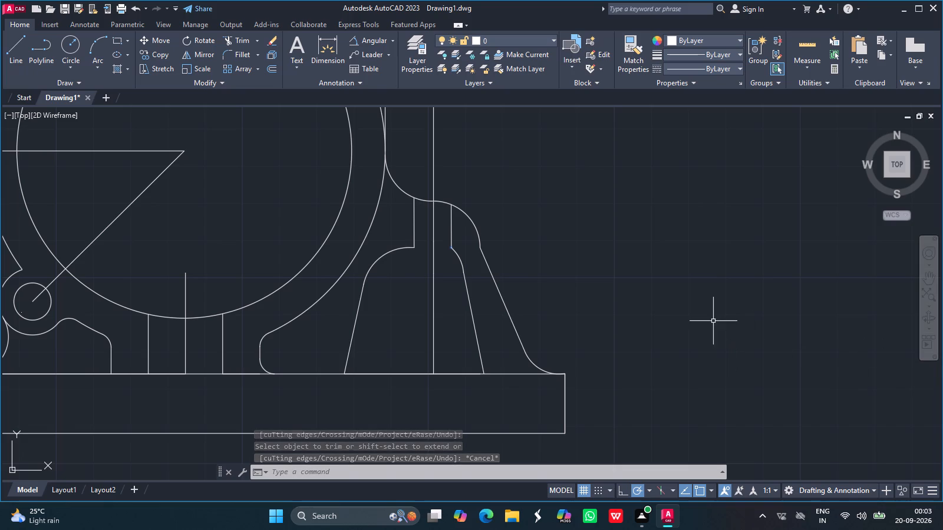
click(434, 286)
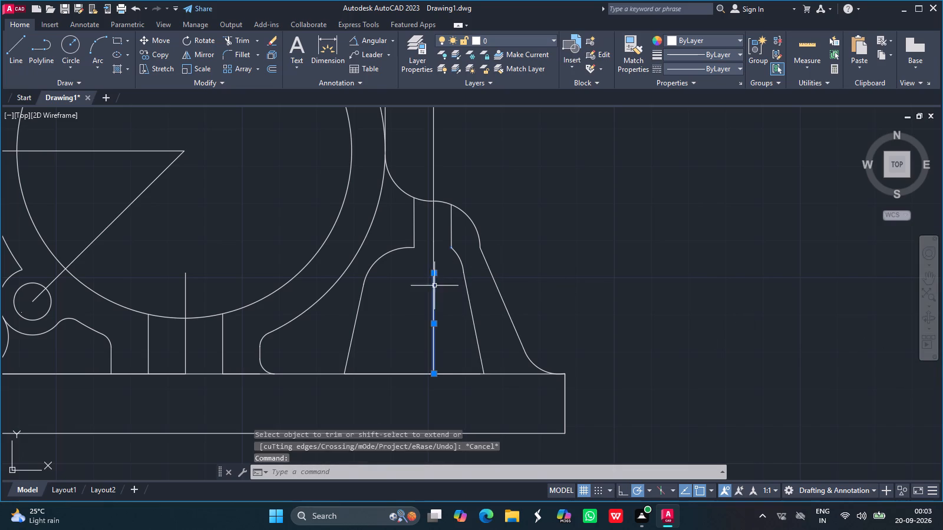
click(433, 254)
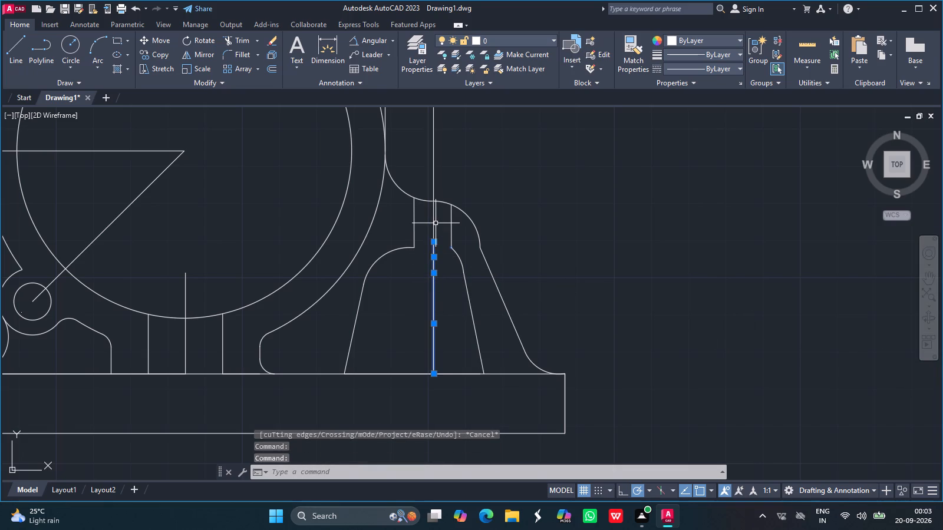
drag(432, 223, 434, 188)
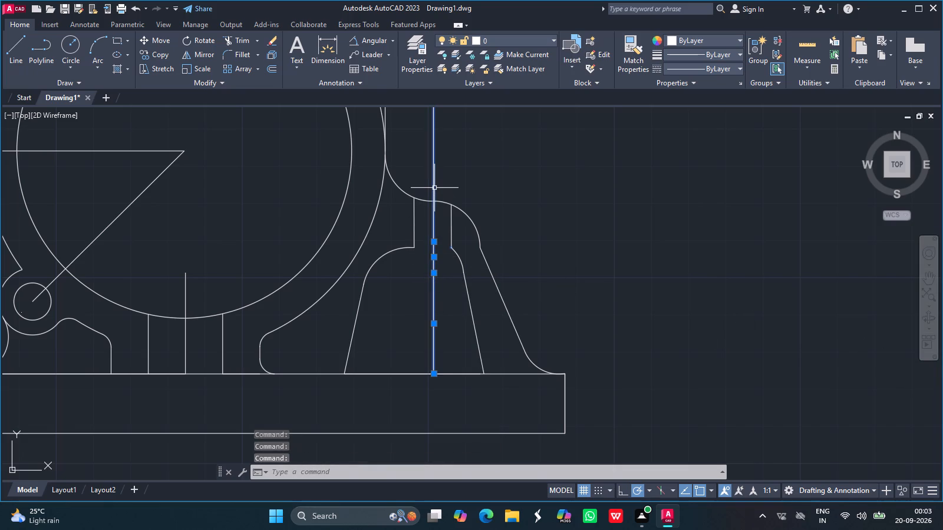
key(Delete)
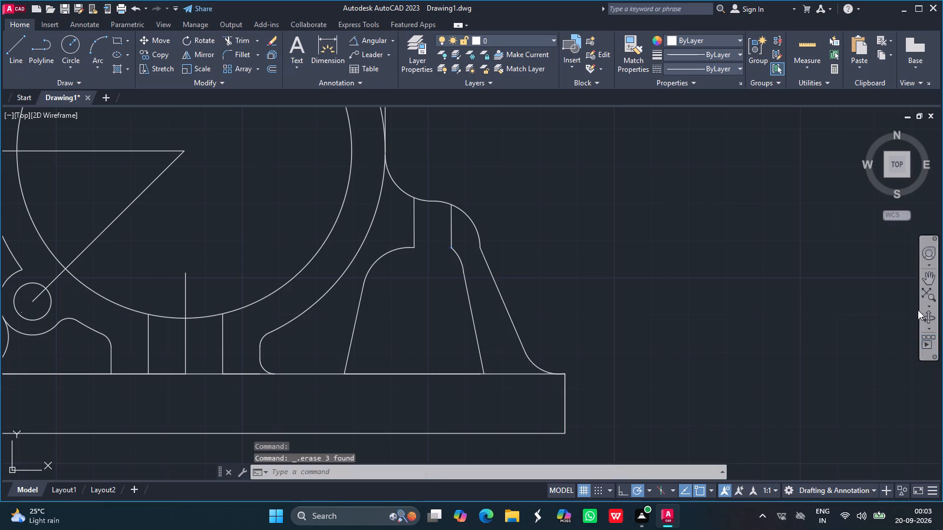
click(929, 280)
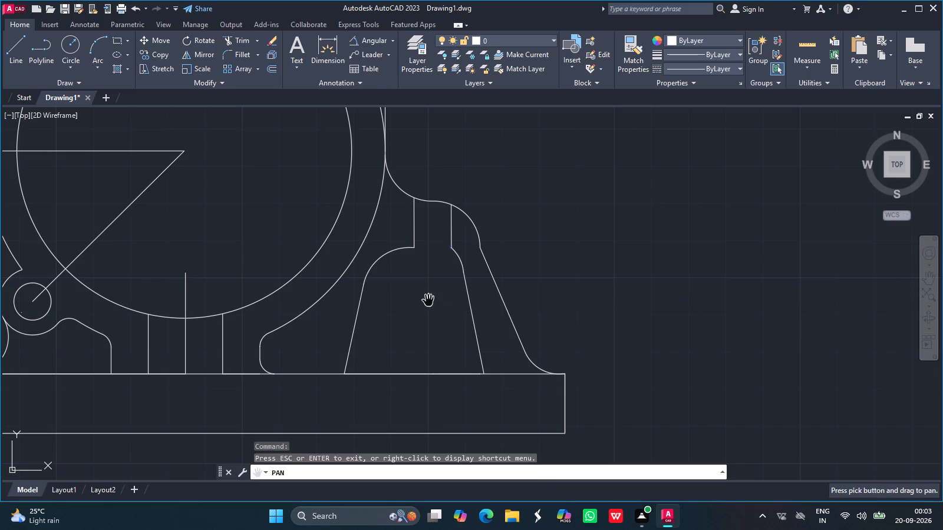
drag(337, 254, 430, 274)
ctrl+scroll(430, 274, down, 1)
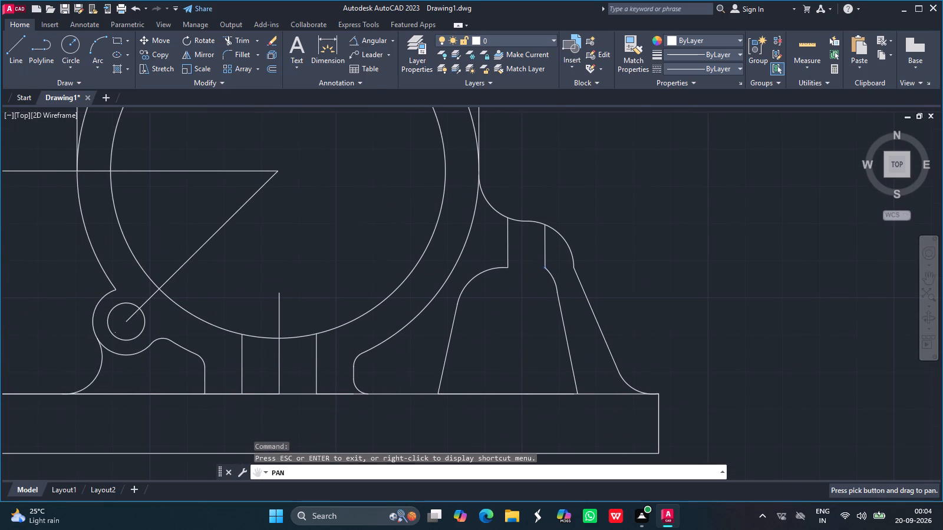
Erase the horizontal construction line from the large circles' centre and the tall vertical line rising from the base's left end.
drag(380, 237, 416, 286)
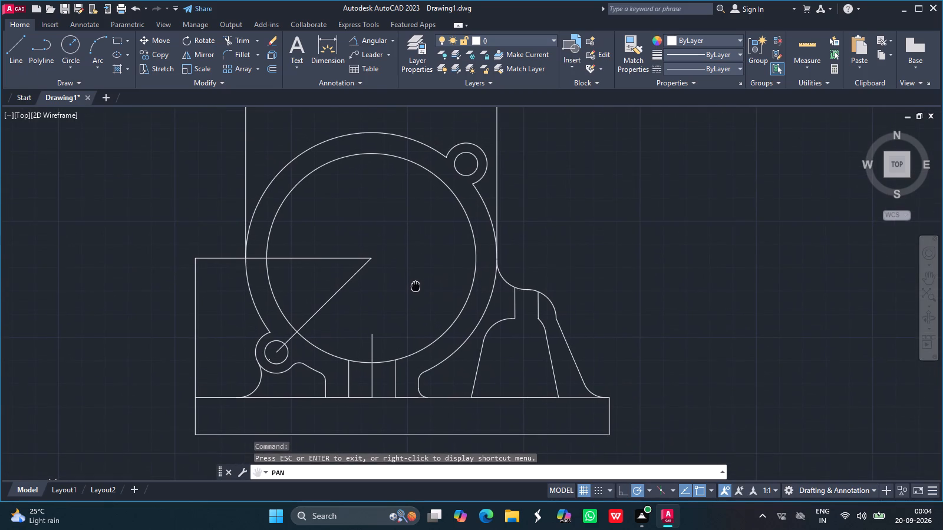
drag(416, 286, 393, 251)
ctrl+scroll(393, 251, down, 1)
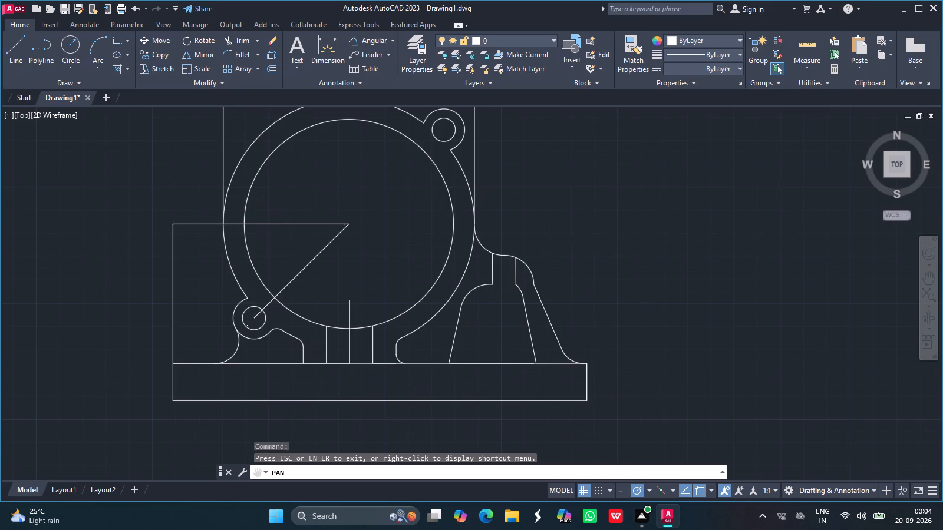
drag(374, 216, 382, 234)
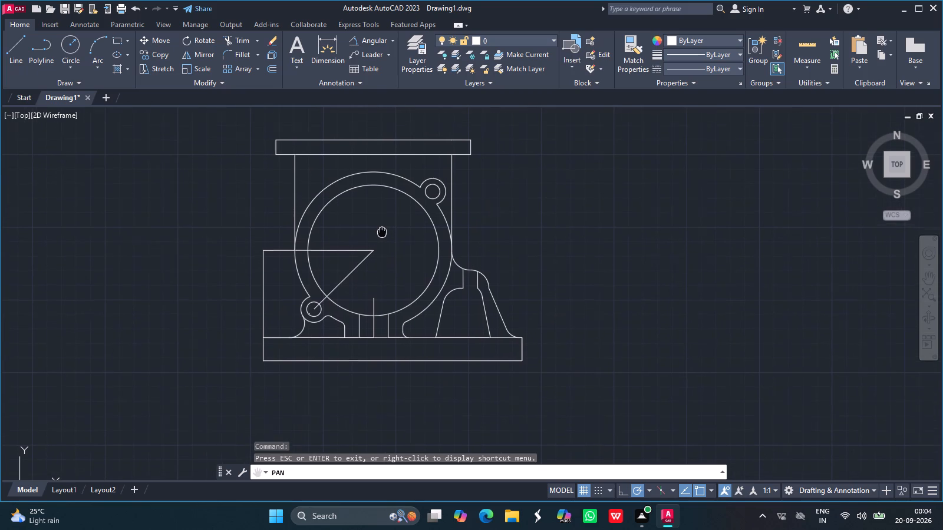
drag(382, 234, 381, 233)
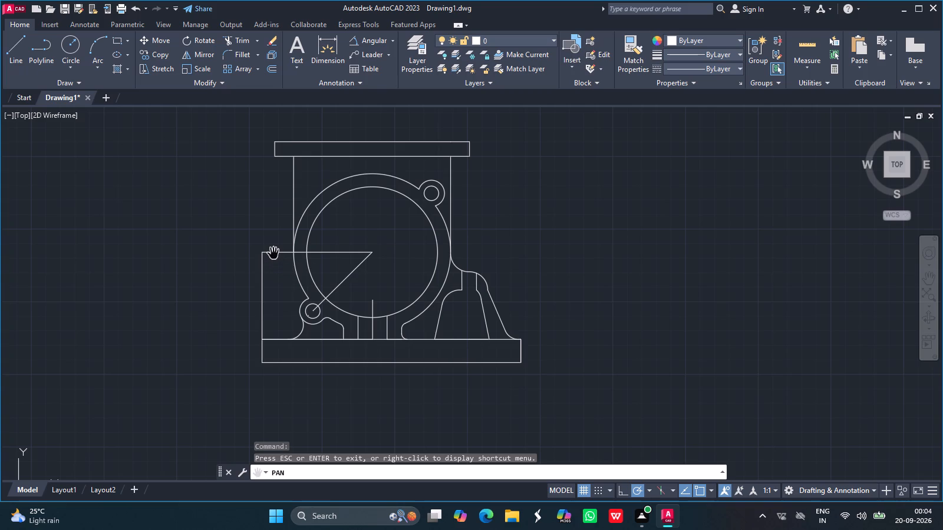
key(Escape)
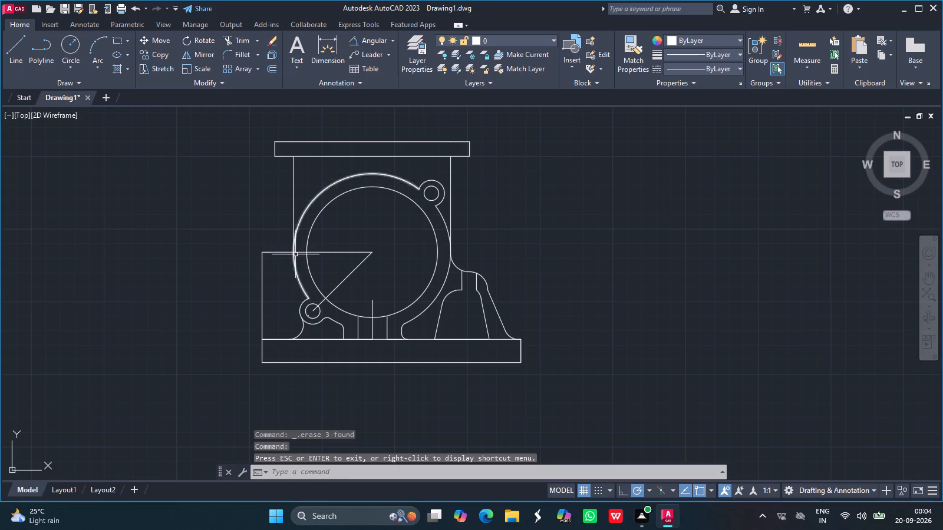
click(278, 254)
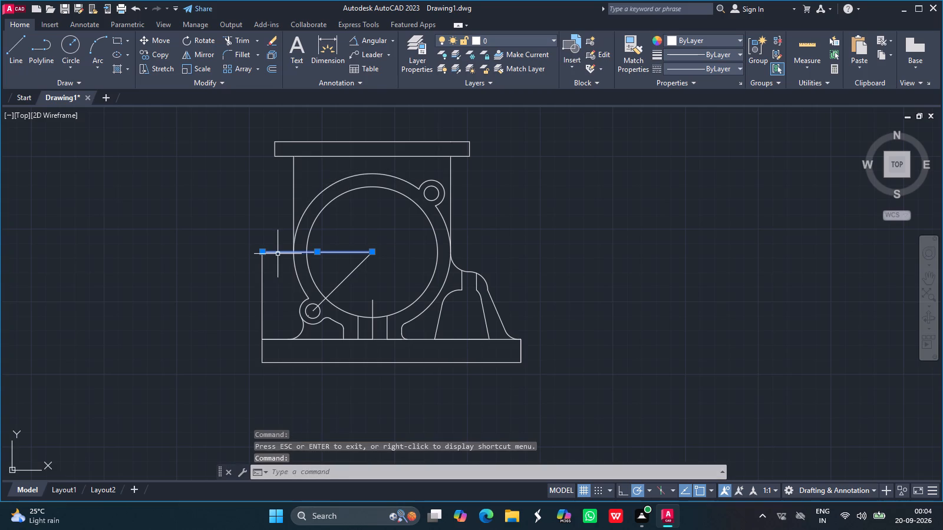
key(Delete)
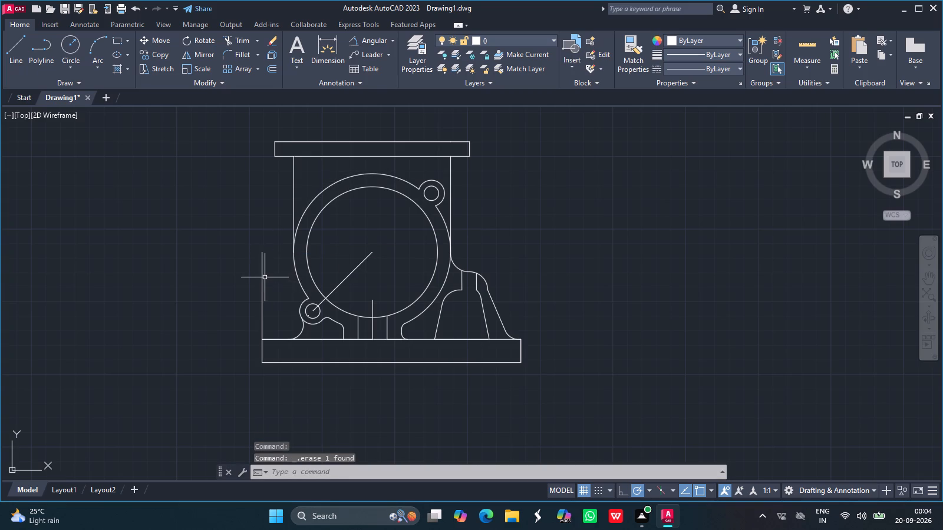
click(261, 272)
key(Delete)
Draw a vertical line closing the base's left end between its bottom and top edges.
click(24, 49)
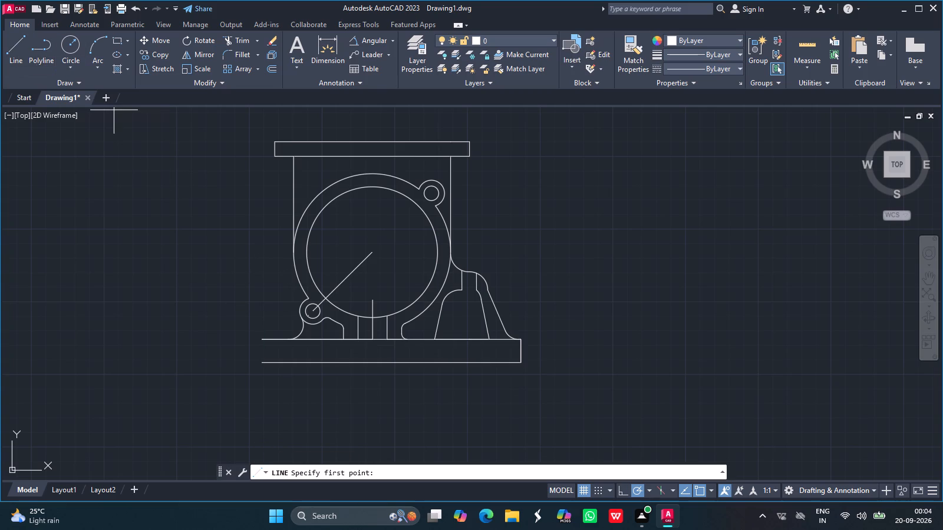
drag(263, 363, 263, 355)
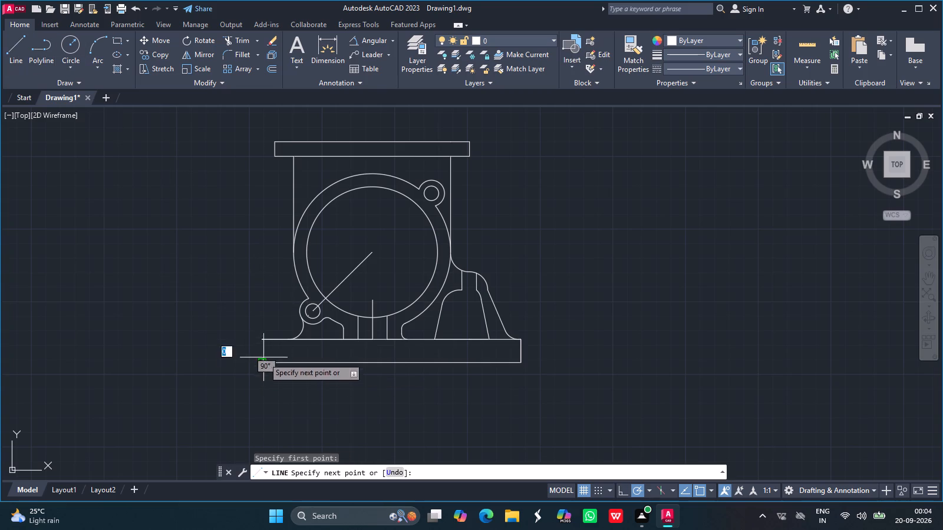
drag(263, 355, 262, 340)
click(262, 340)
key(Return)
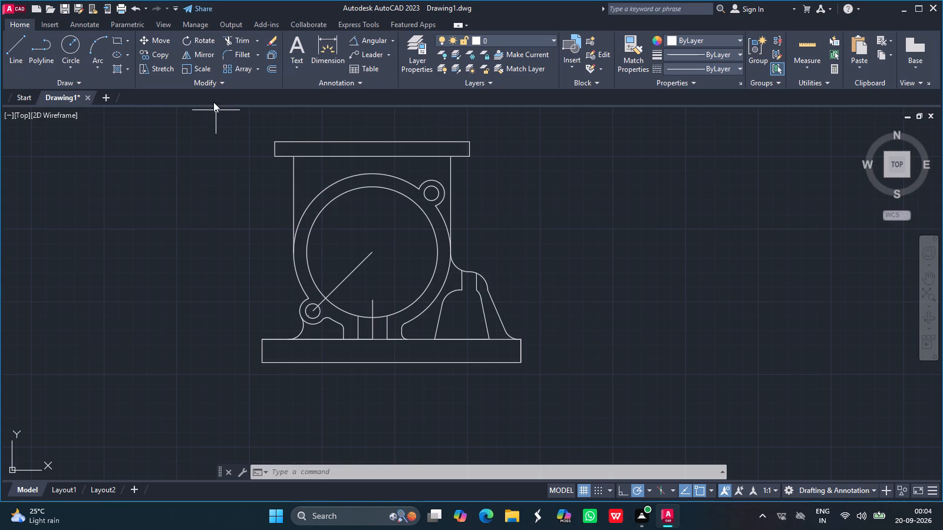
Fillet both vertical walls to the underside of the top flange with radius 4.
click(236, 50)
click(467, 471)
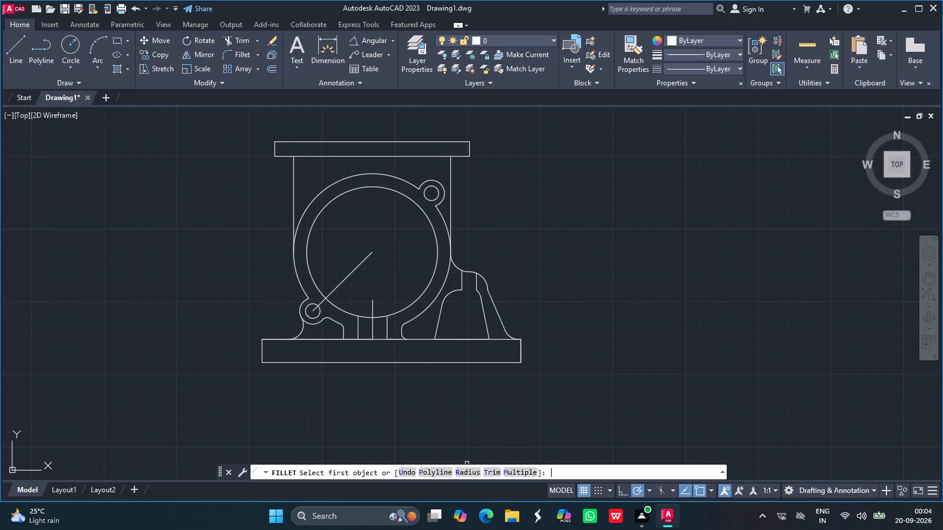
key(4)
key(Return)
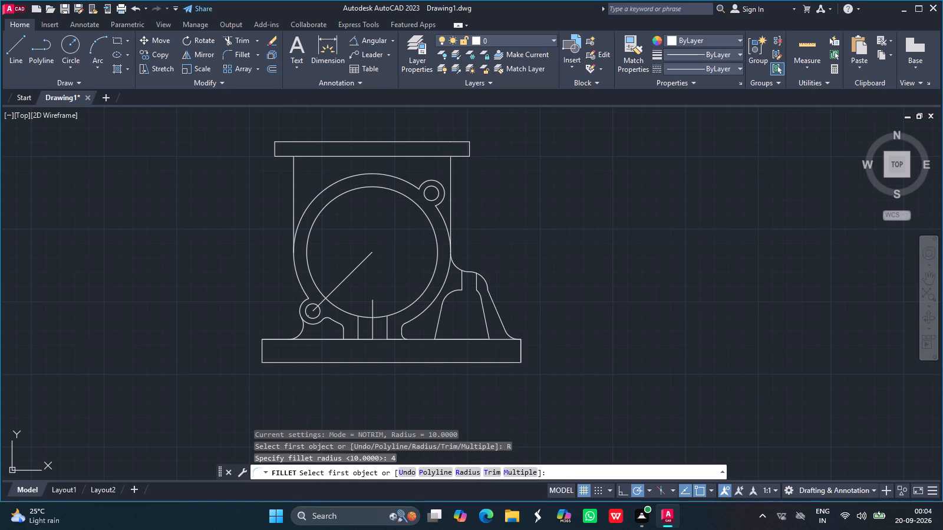
drag(452, 167, 459, 155)
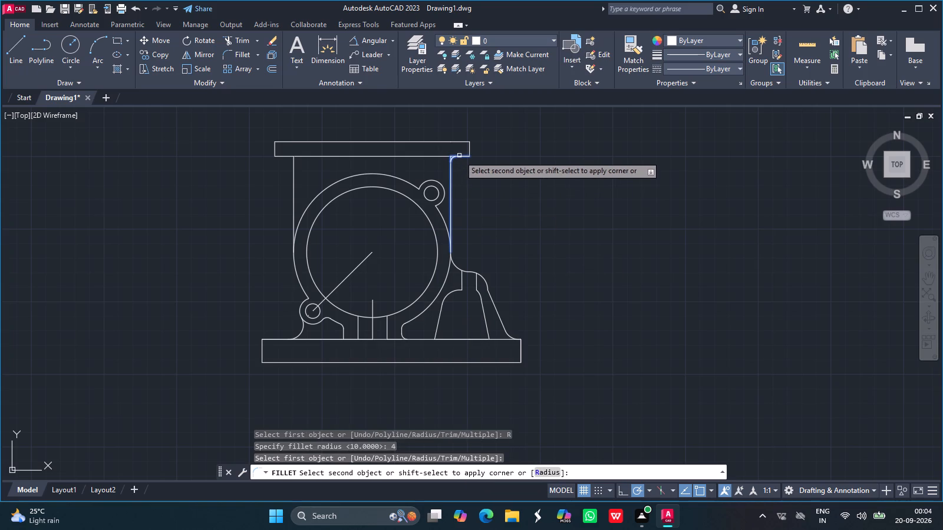
drag(459, 155, 460, 155)
click(460, 155)
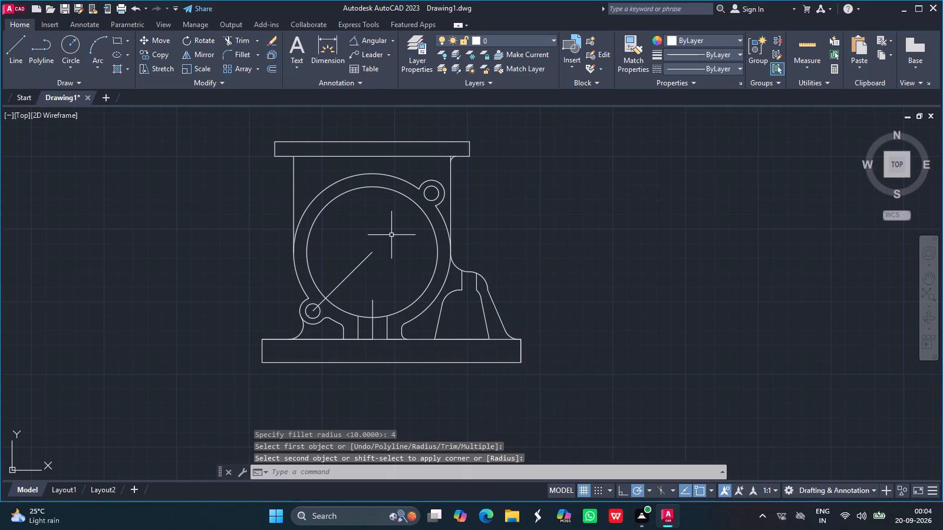
click(239, 53)
drag(293, 167, 285, 155)
click(285, 155)
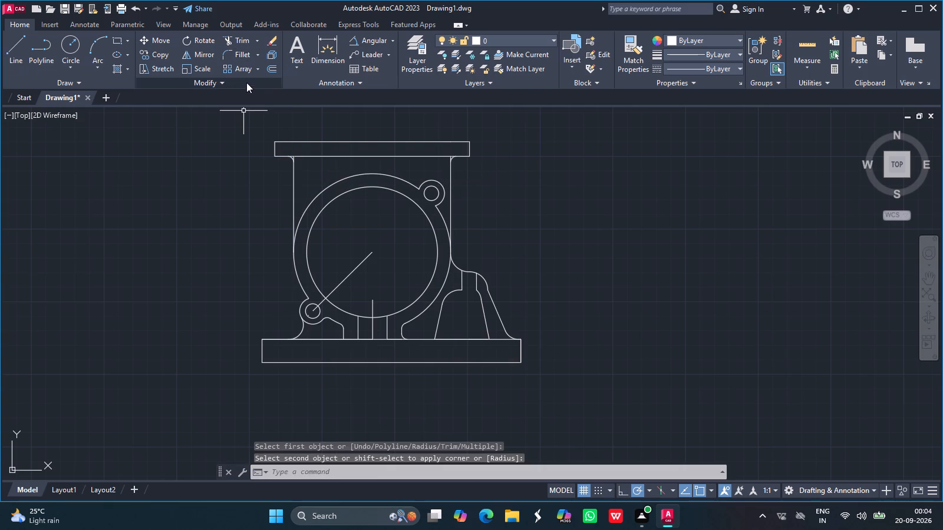
Fillet the top flange's two lower outer corners with the same radius of 4.
click(238, 57)
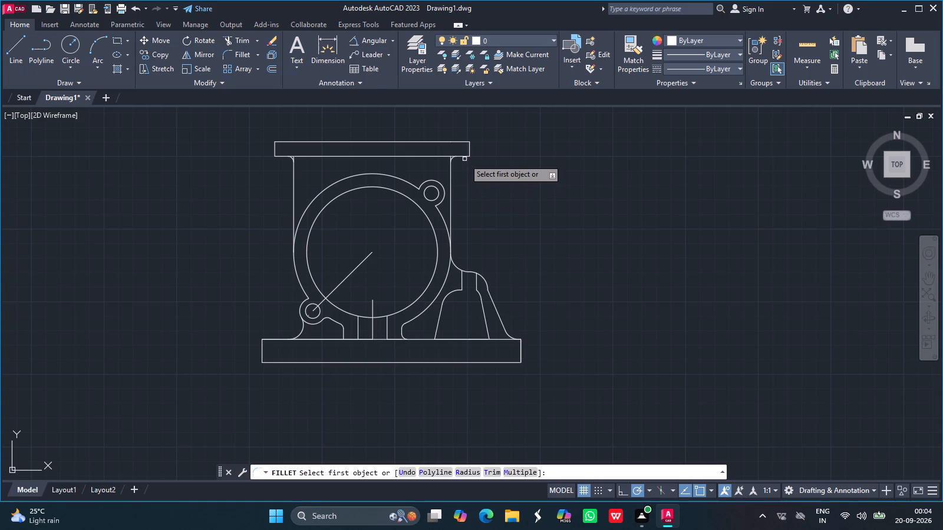
drag(464, 157, 467, 151)
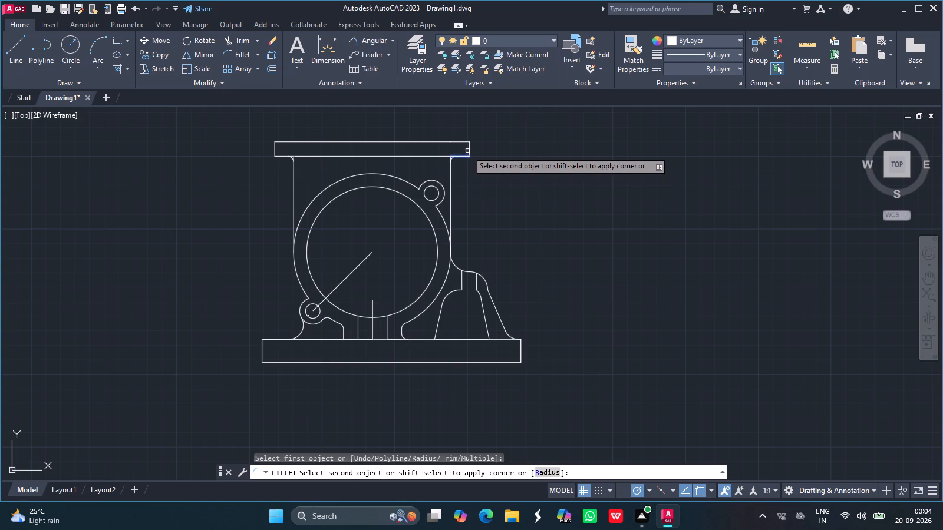
drag(467, 151, 469, 148)
click(469, 148)
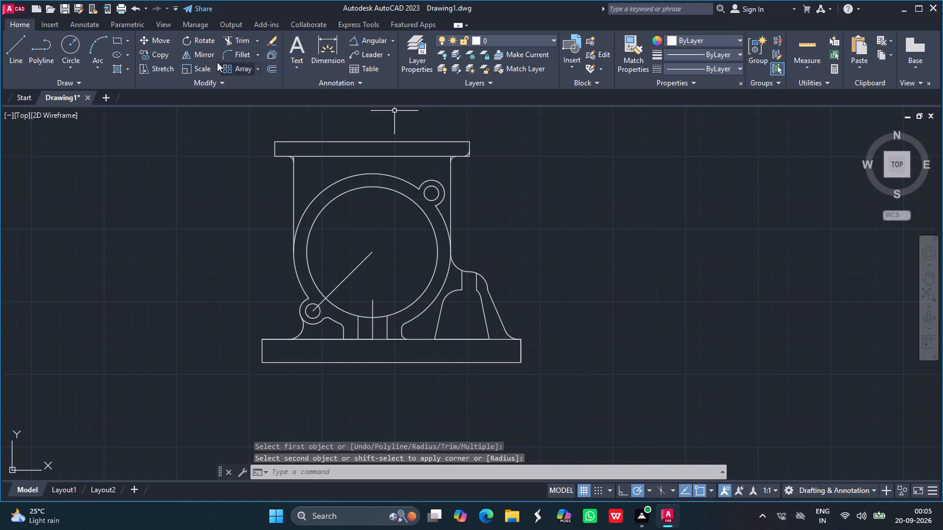
click(238, 58)
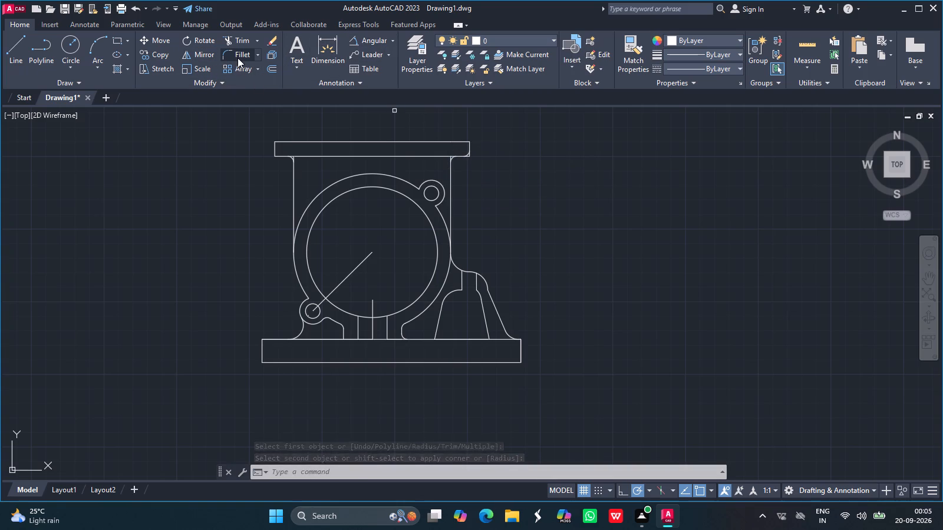
drag(282, 157, 275, 148)
click(275, 148)
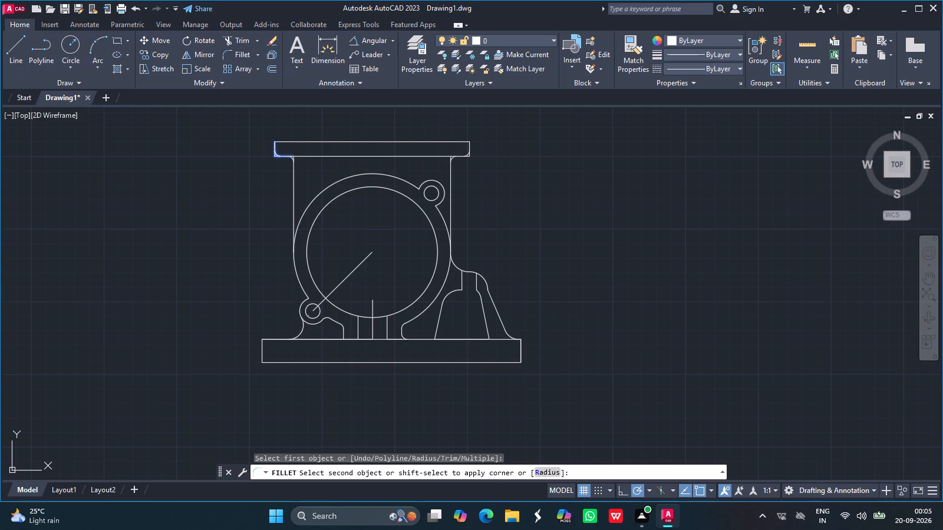
Trim the leftover line ends outside the flange's lower corner fillets and the wall ends above the wall-to-flange fillets.
ctrl+scroll(361, 197, up, 1)
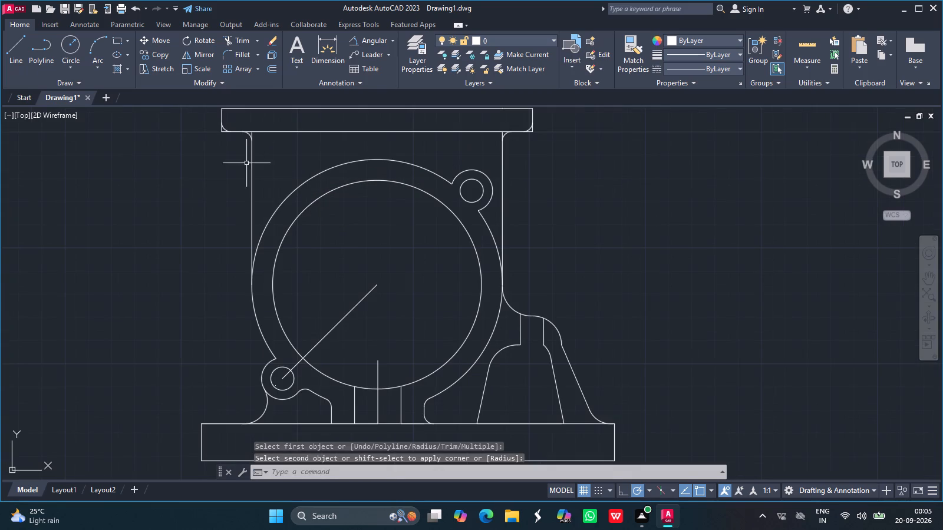
click(239, 41)
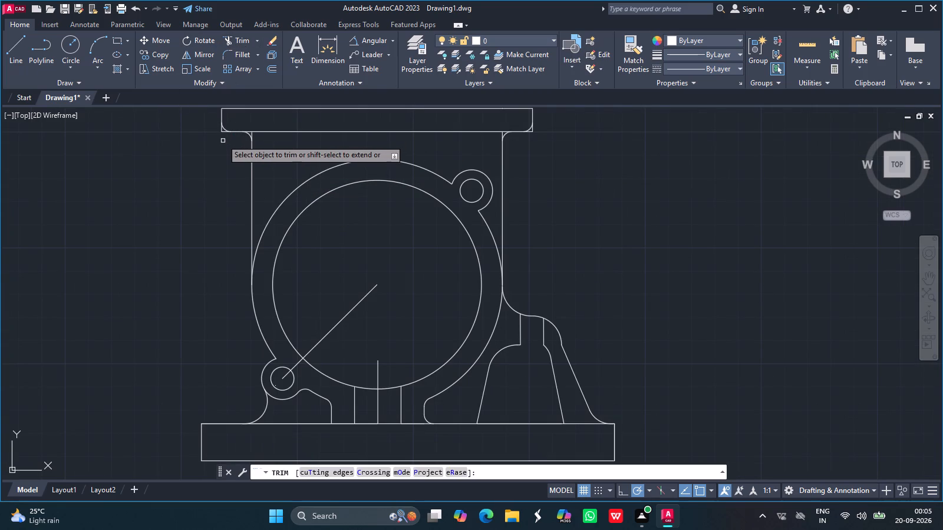
click(221, 132)
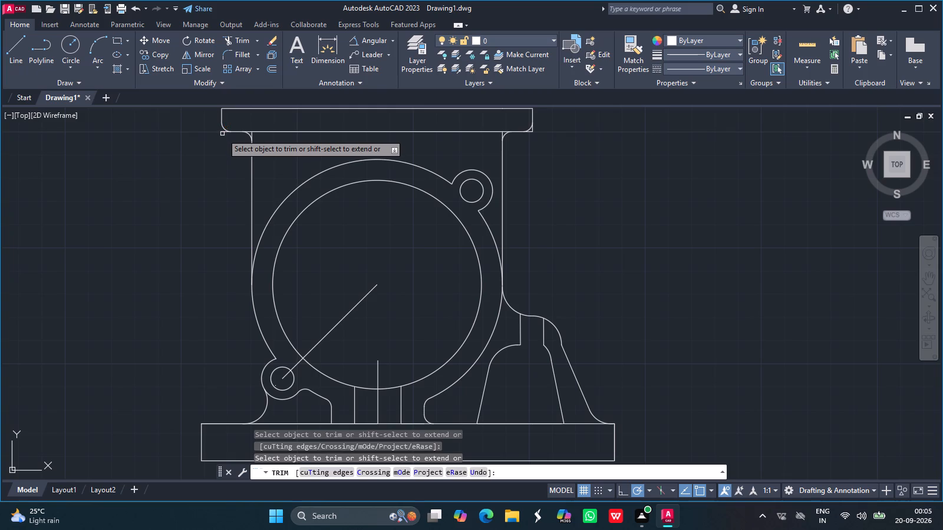
click(222, 133)
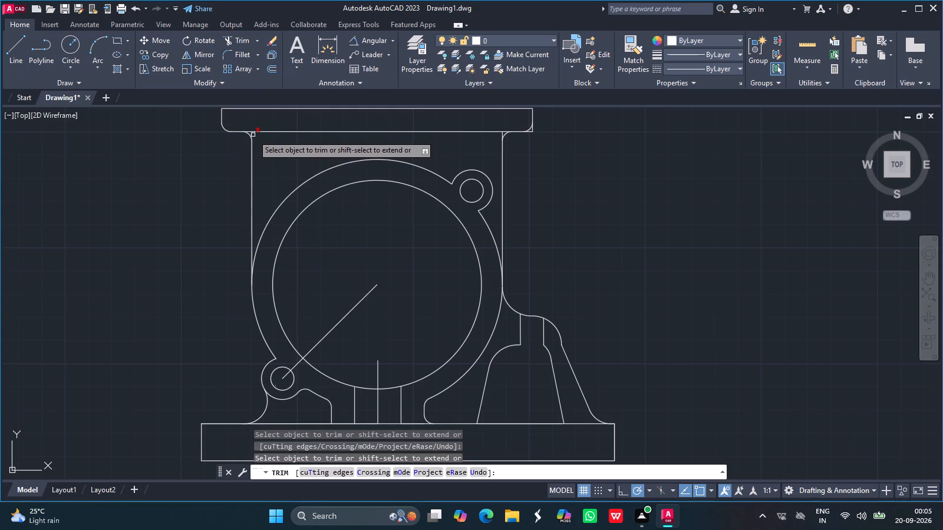
click(253, 135)
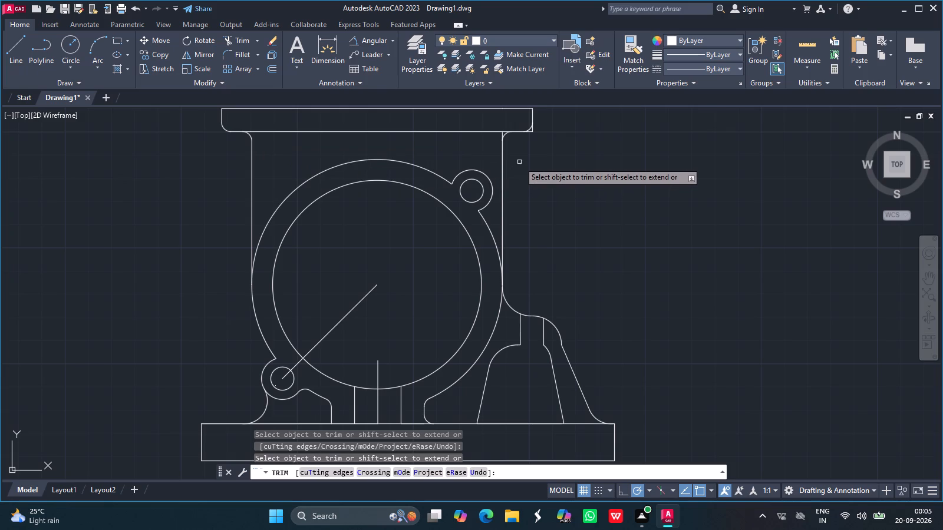
click(500, 134)
click(489, 144)
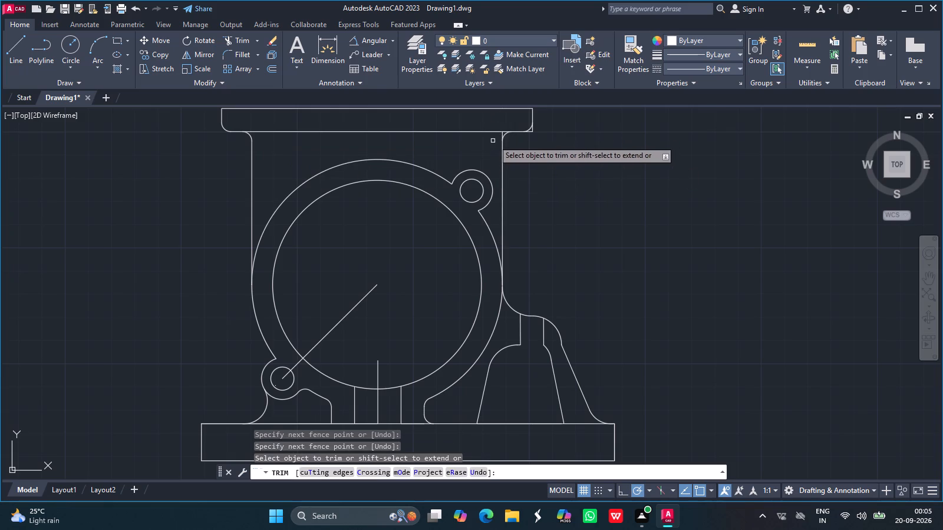
drag(502, 134, 533, 137)
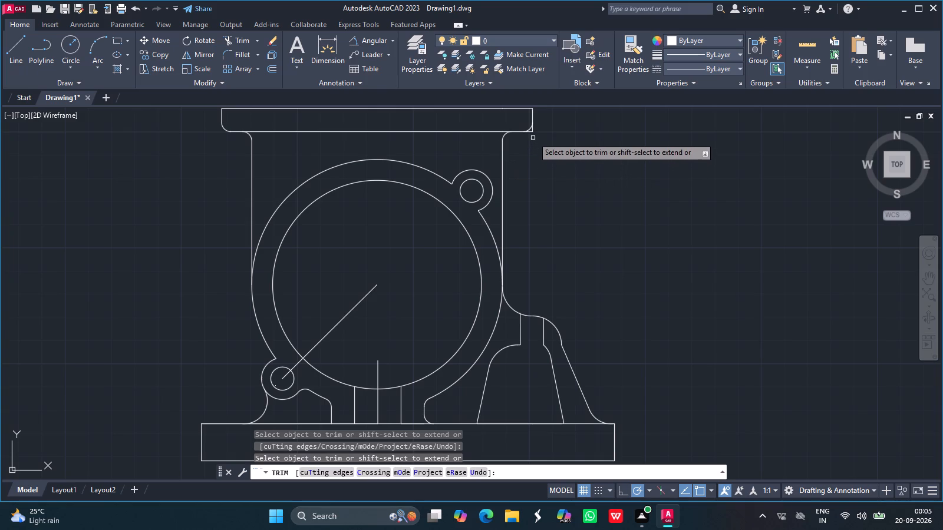
drag(533, 137, 533, 132)
click(533, 132)
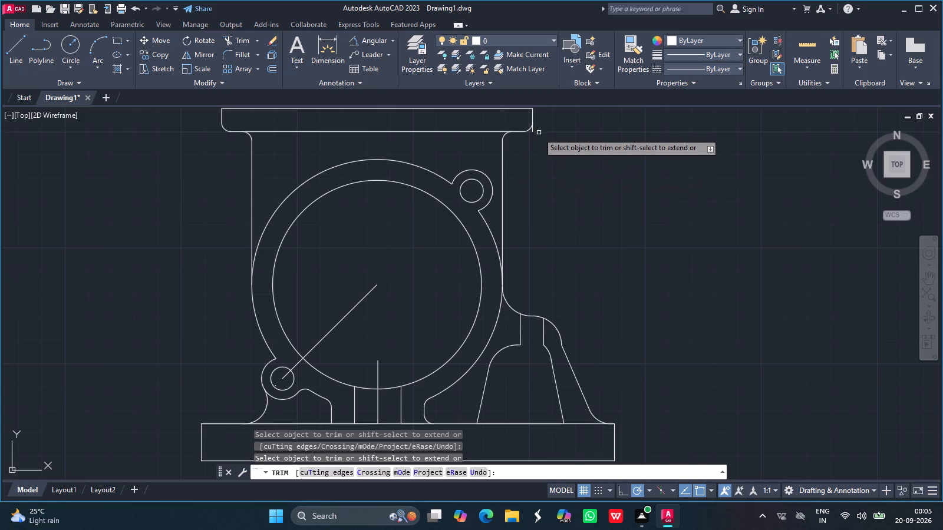
click(533, 132)
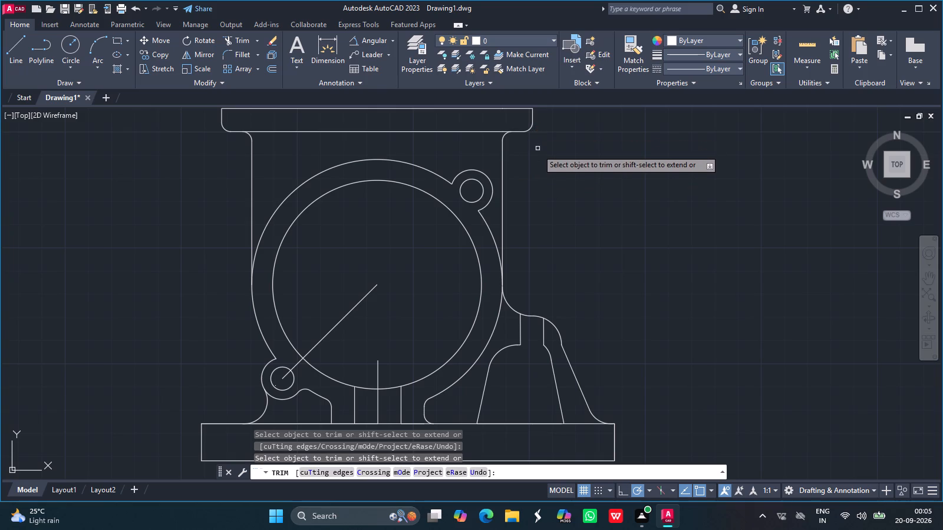
key(Return)
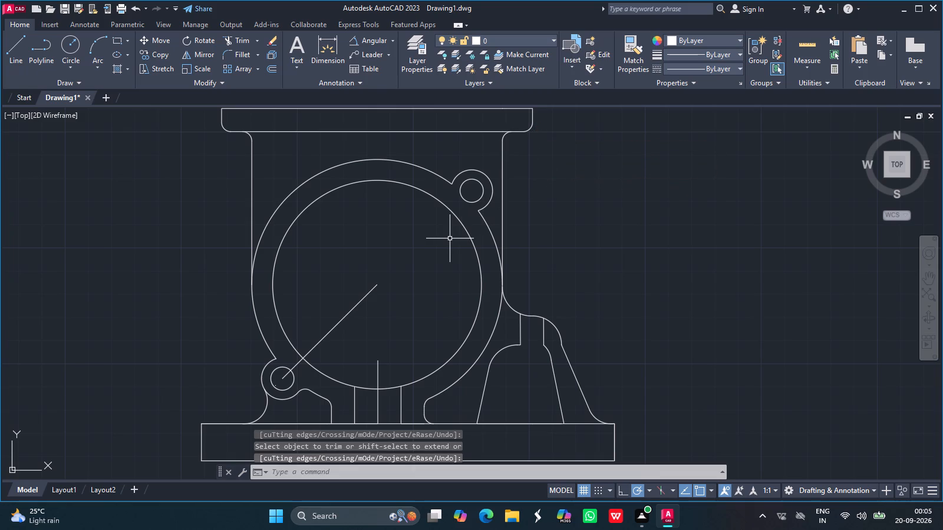
Hatch the top flange, the ring with its lugs and outer ribs, and the base with the ANSI31 pattern.
ctrl+scroll(450, 238, down, 1)
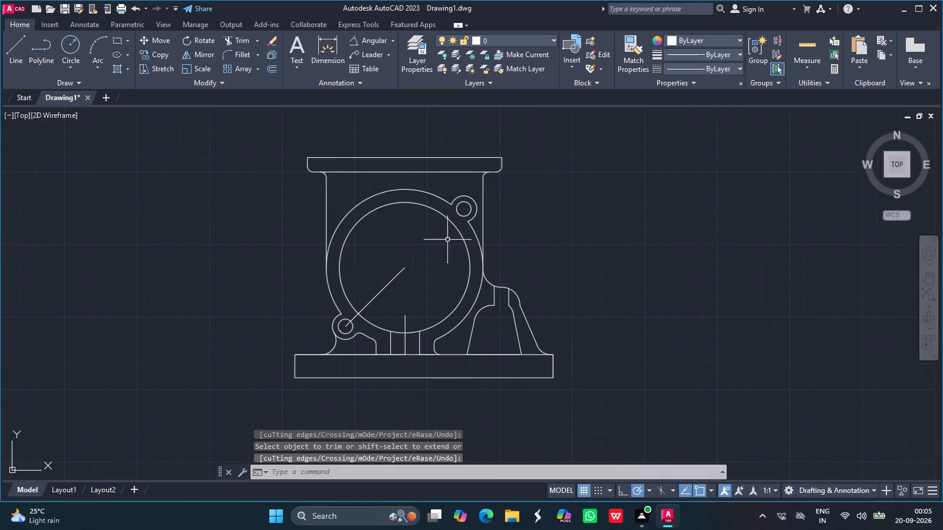
click(123, 69)
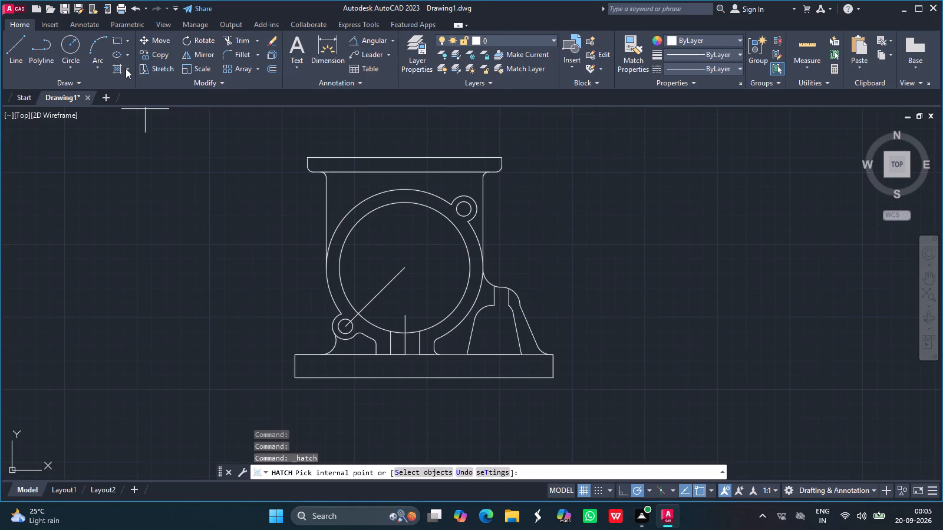
click(126, 68)
click(205, 55)
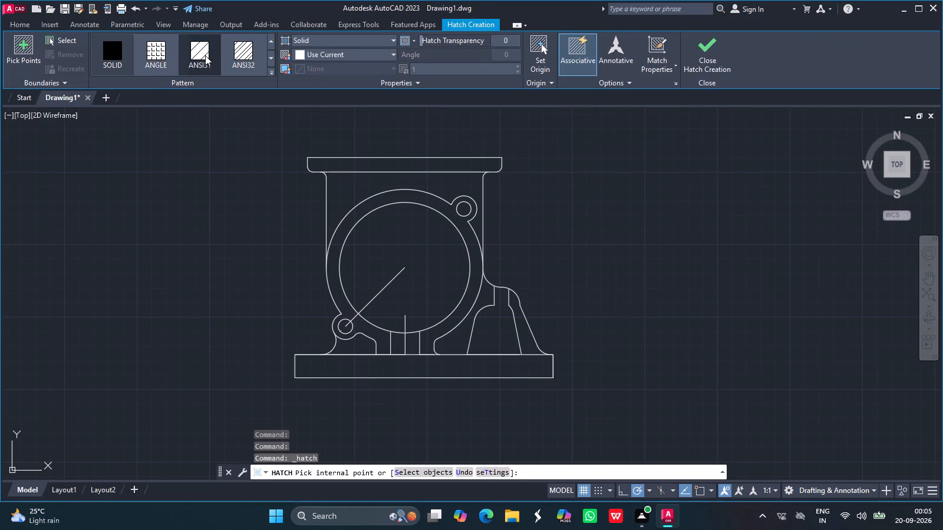
click(374, 165)
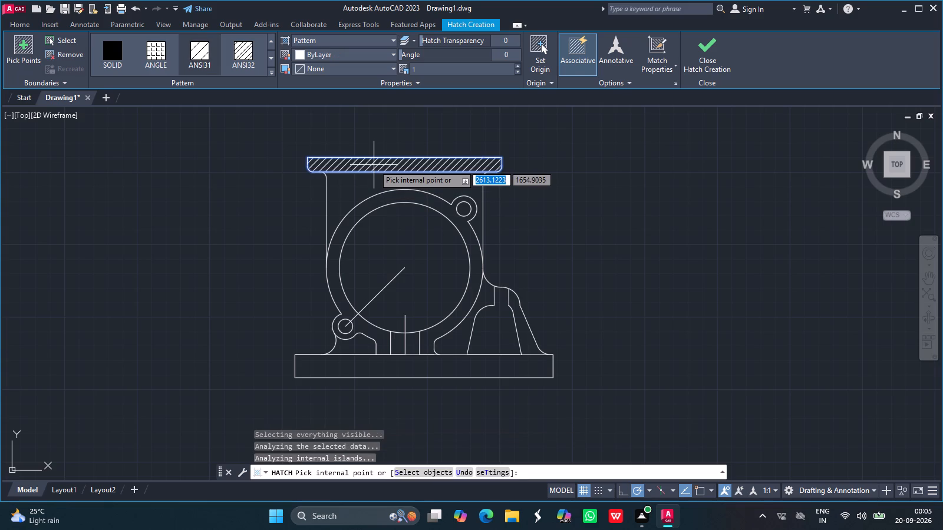
click(366, 210)
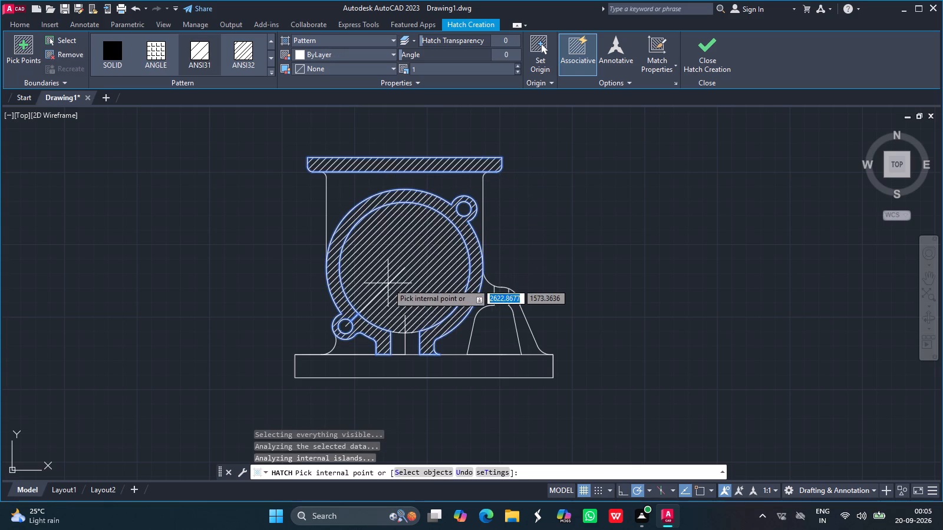
click(446, 373)
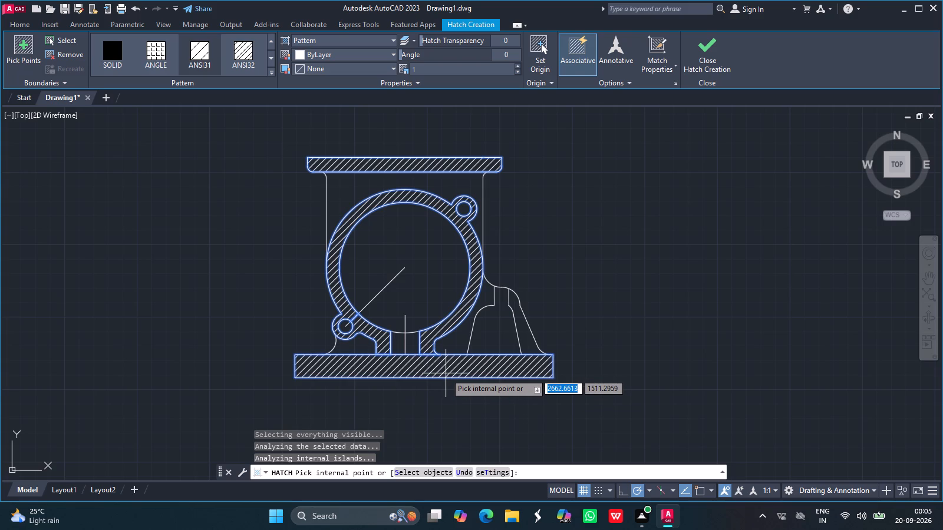
key(Escape)
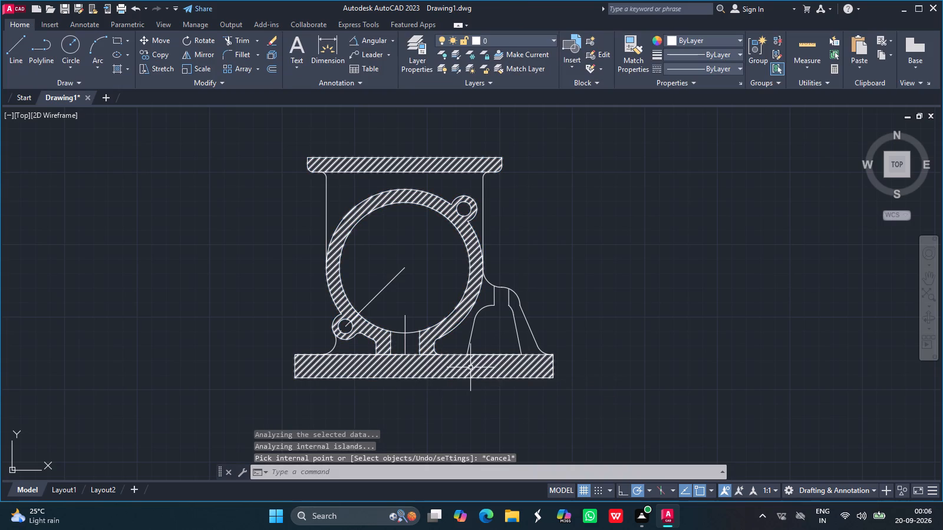
click(391, 340)
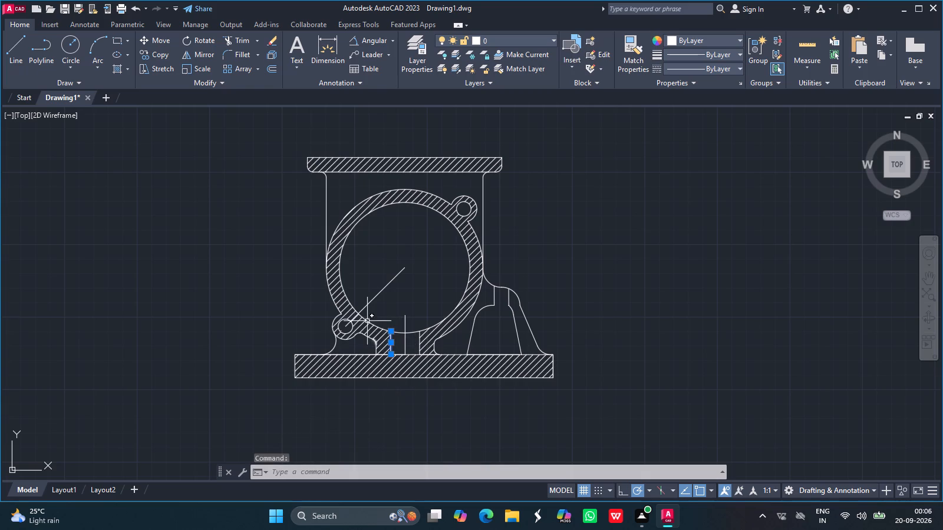
key(Escape)
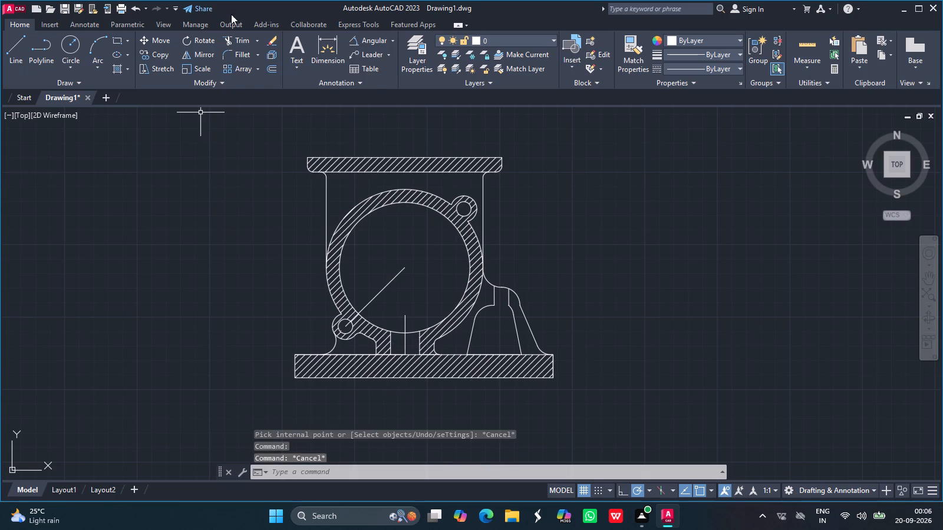
Hatch the two narrow bays on either side of the short vertical centre line below the ring with ANSI31.
click(123, 71)
click(399, 344)
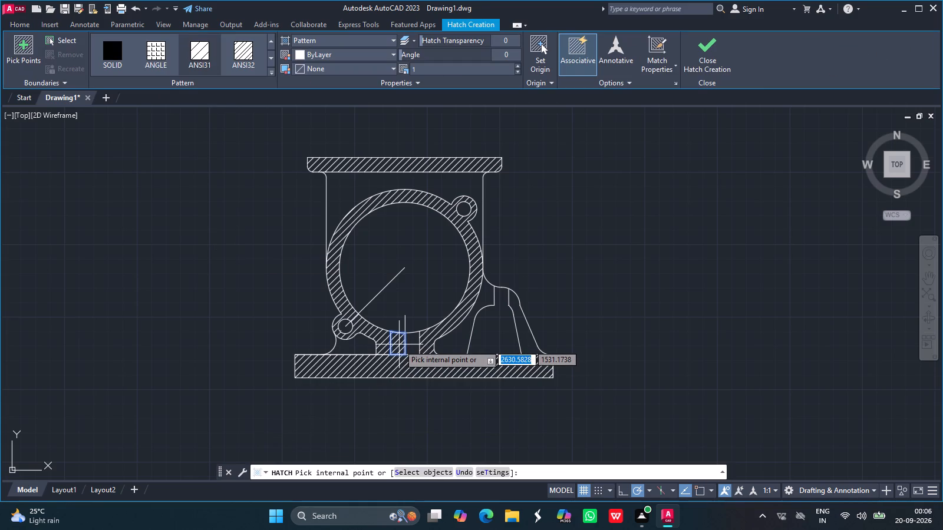
click(416, 344)
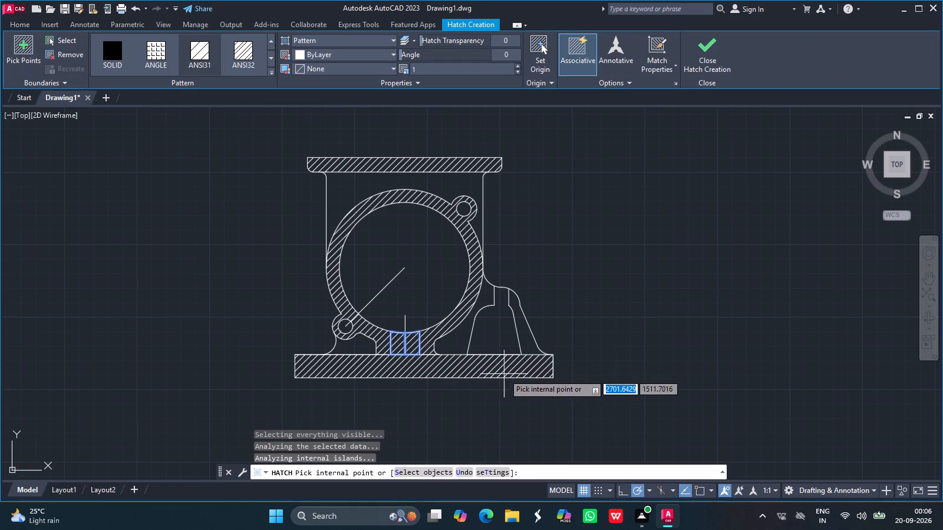
key(Escape)
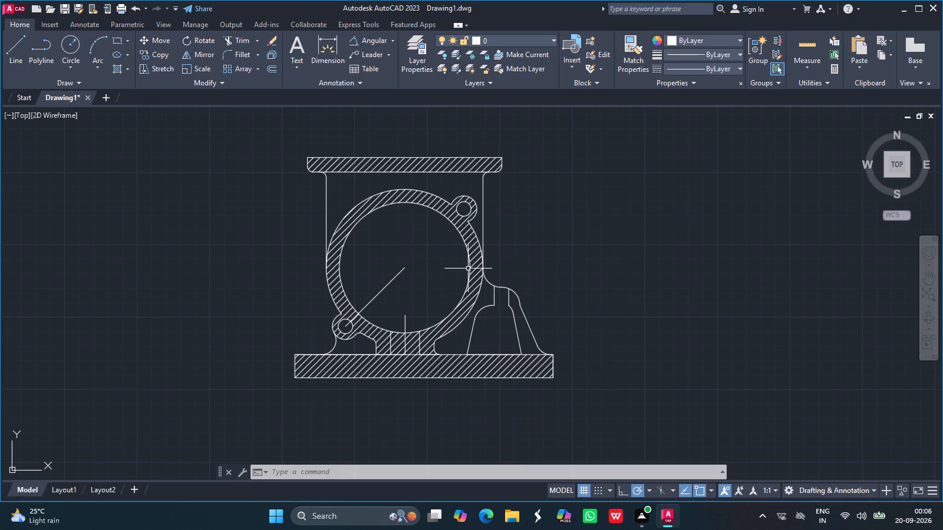
Fill the area between flange and ring, both sides of the right-hand step, and the lower-left web with the SOLID pattern.
click(126, 68)
click(148, 95)
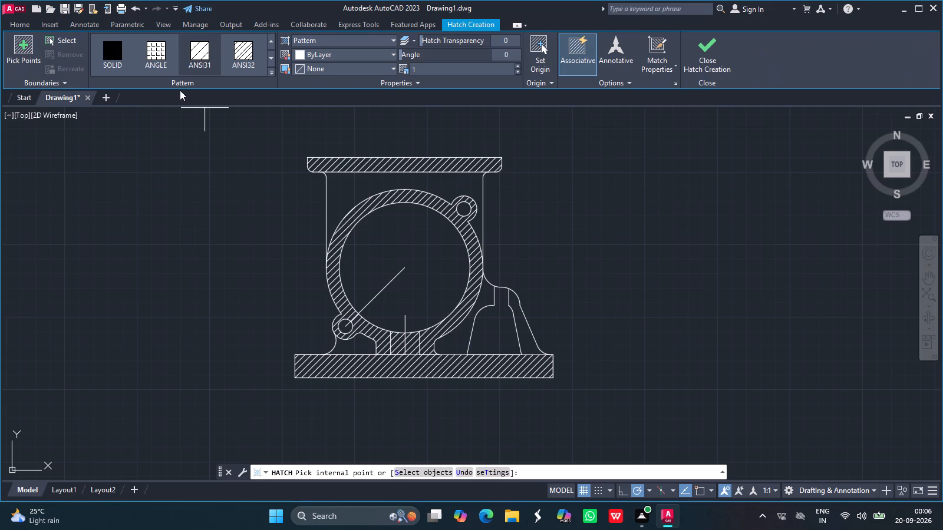
click(116, 52)
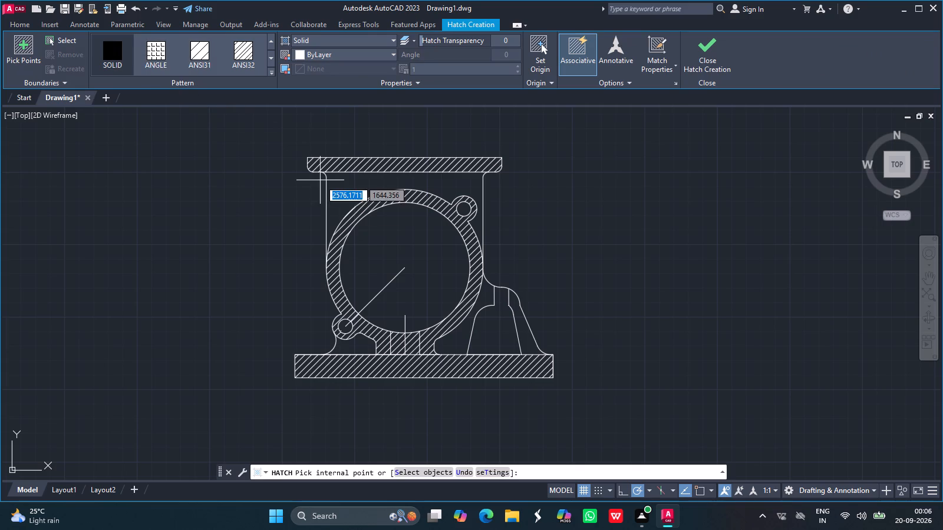
click(348, 181)
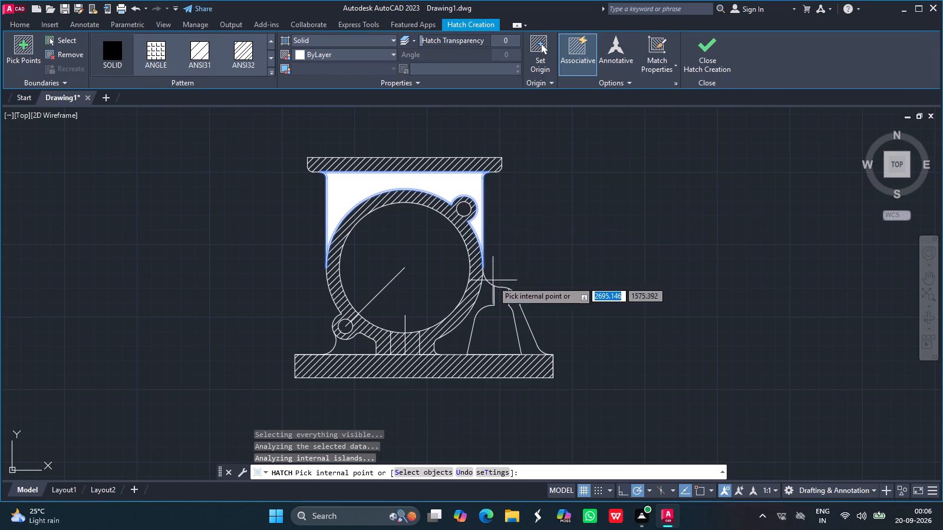
click(486, 297)
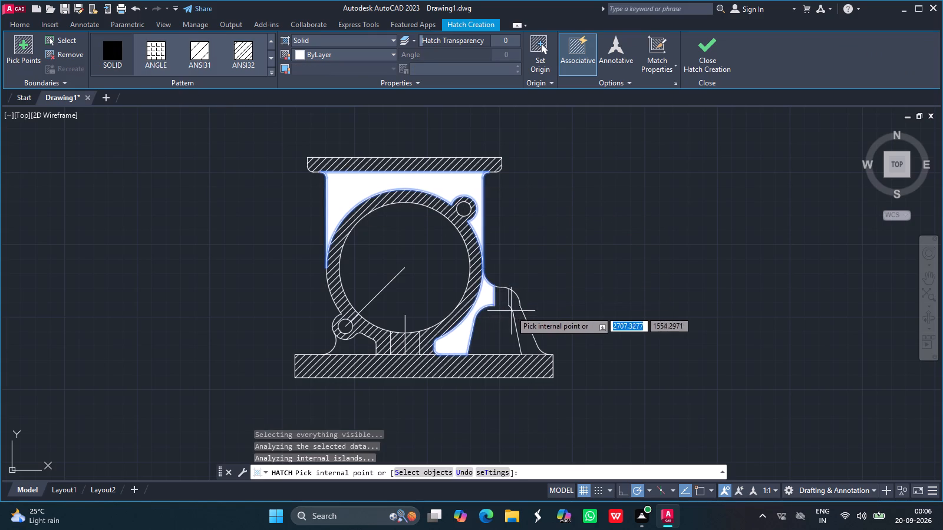
click(522, 316)
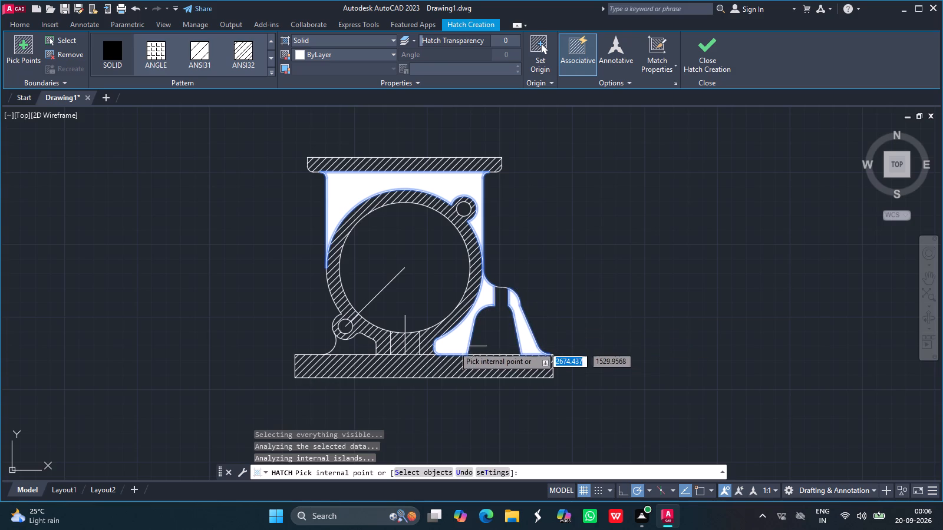
click(361, 345)
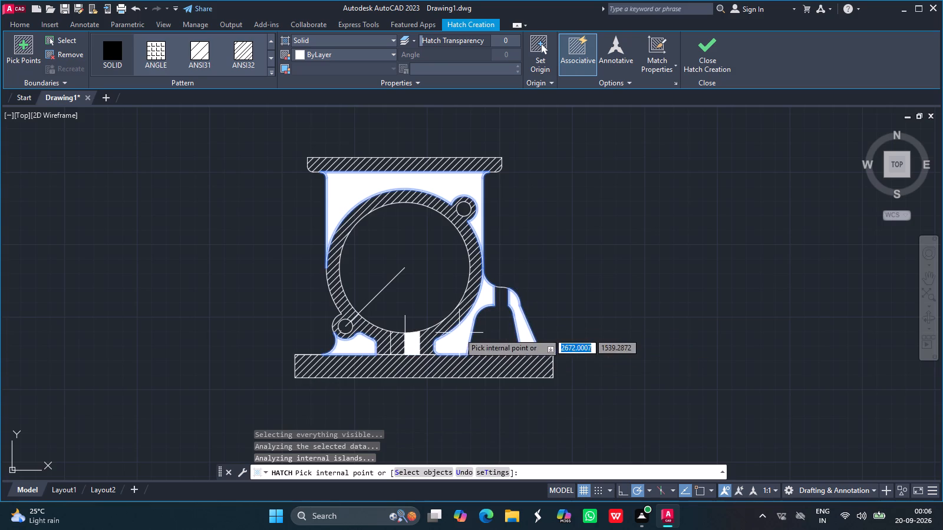
key(Return)
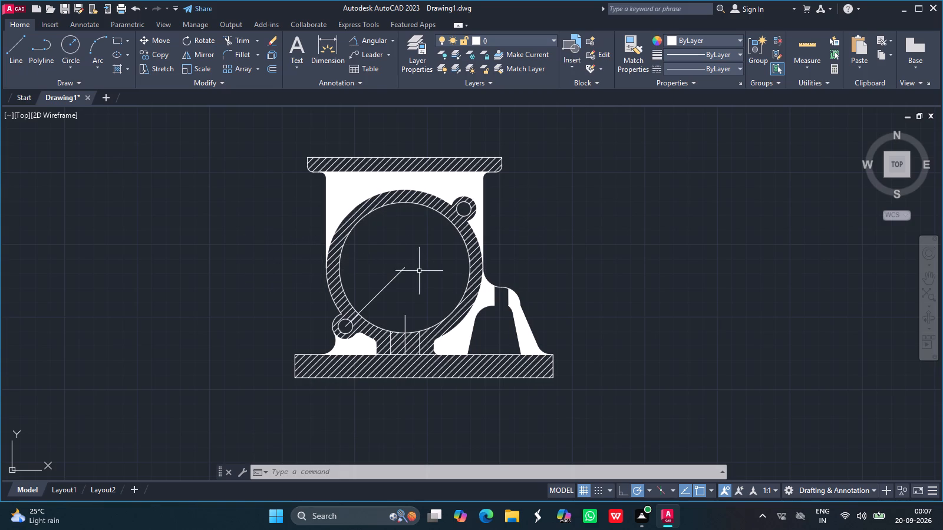
Draw a short horizontal line to the right from the centre of the large circles.
click(14, 45)
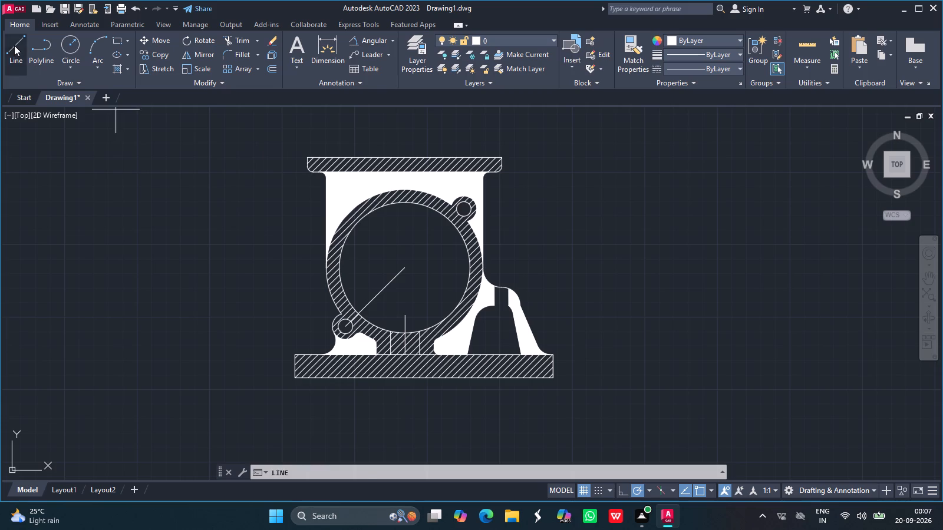
drag(406, 267, 416, 267)
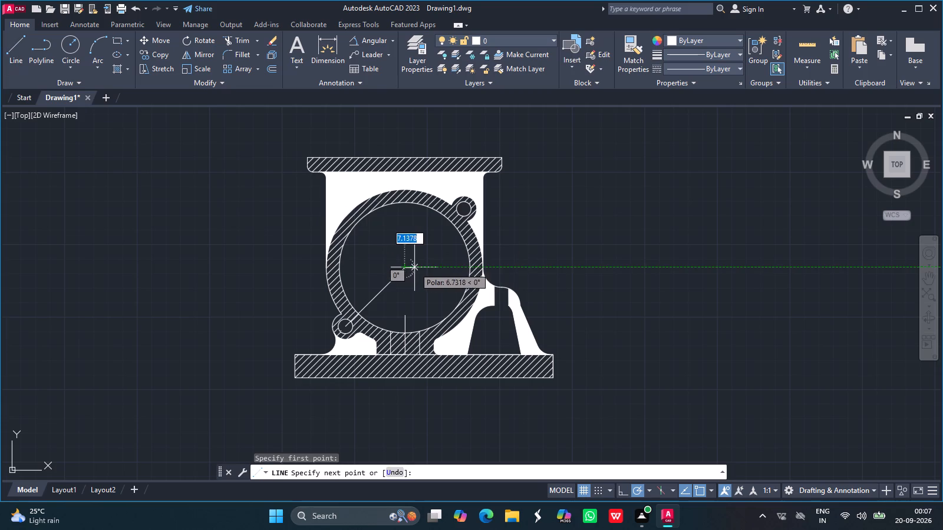
drag(416, 267, 418, 267)
click(418, 267)
key(Return)
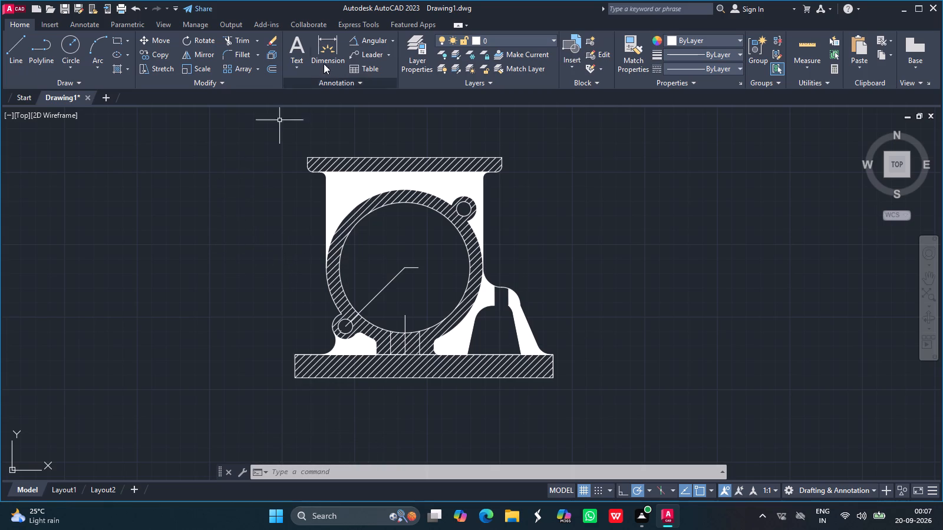
Add an angular dimension between the diagonal lug line and the short horizontal line, placed just below the circle centre.
click(364, 45)
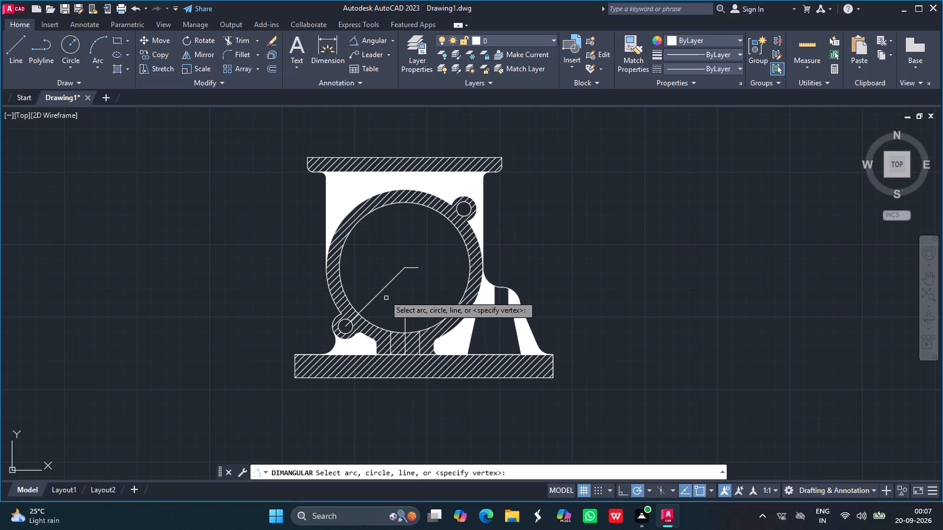
drag(384, 287, 417, 269)
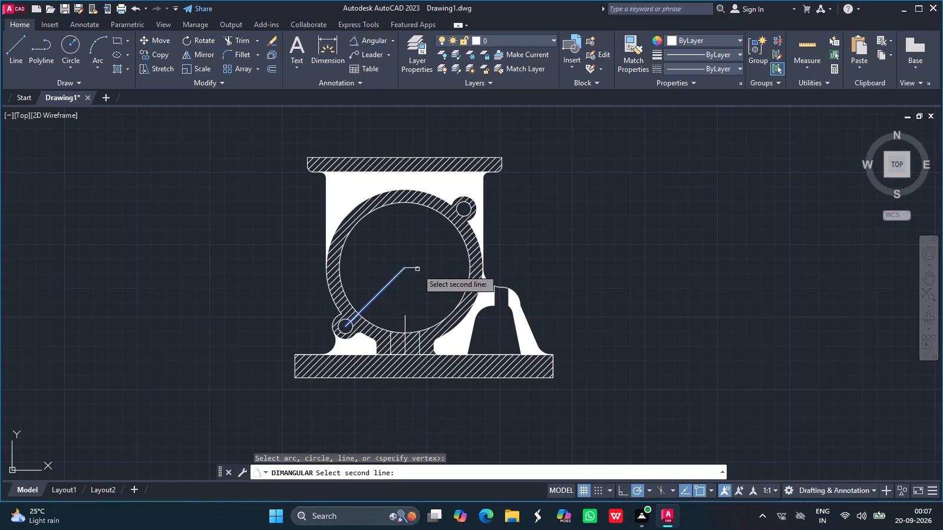
drag(417, 269, 416, 267)
click(416, 267)
click(409, 280)
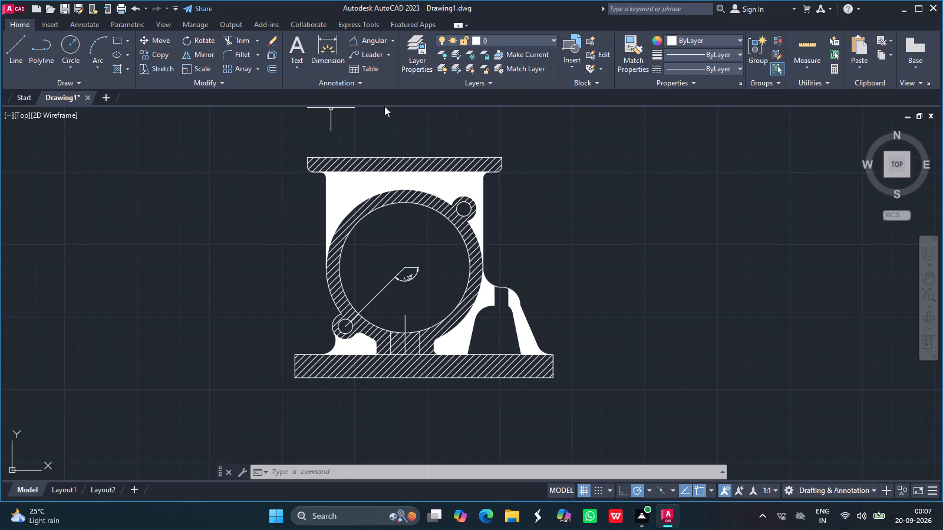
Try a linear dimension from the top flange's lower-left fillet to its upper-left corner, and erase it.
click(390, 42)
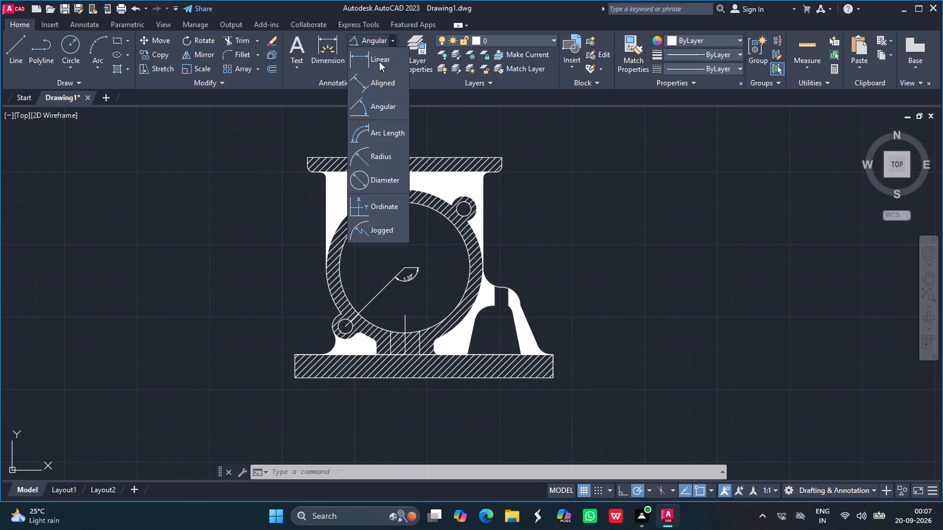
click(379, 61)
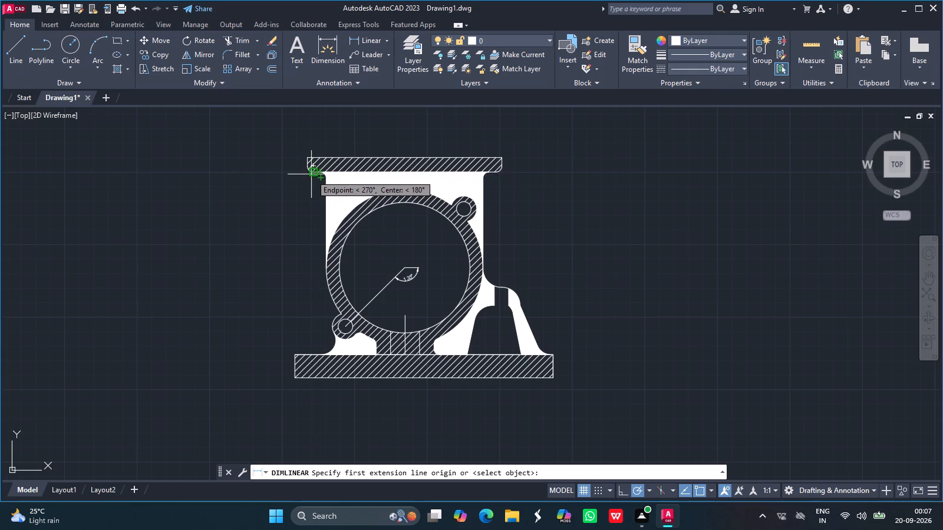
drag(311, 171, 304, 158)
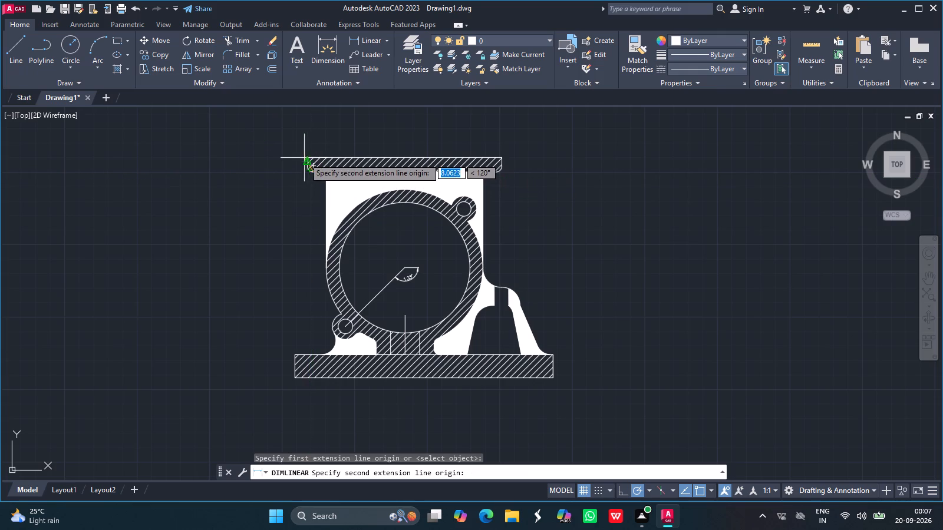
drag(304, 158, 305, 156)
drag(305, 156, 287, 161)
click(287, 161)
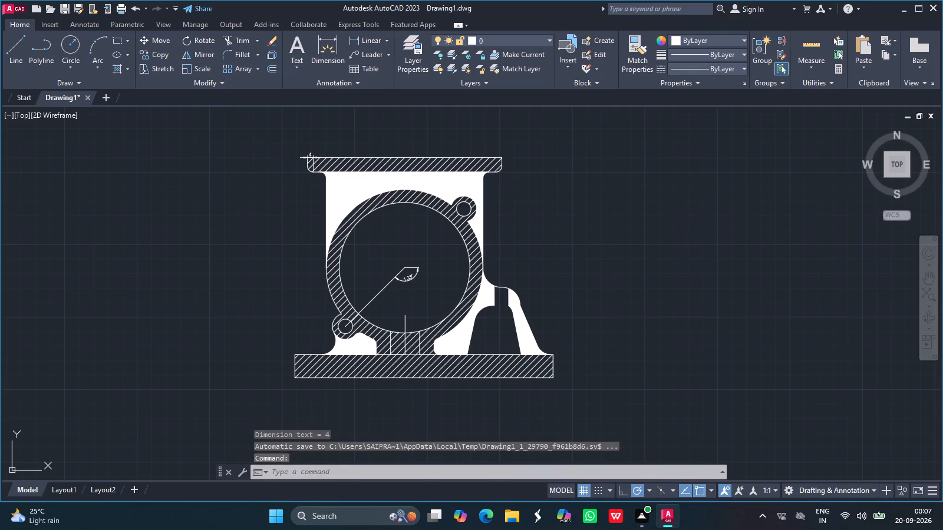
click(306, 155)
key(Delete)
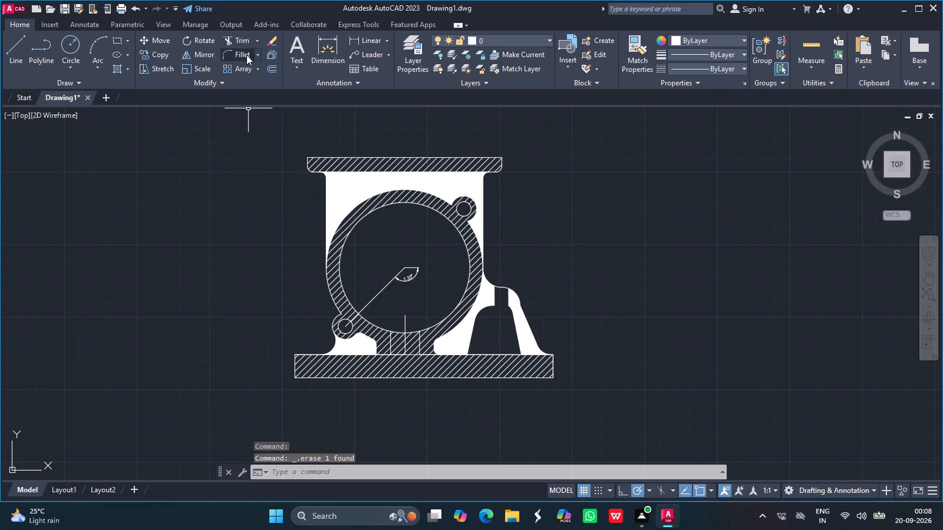
Add a vertical linear dimension for the top flange's thickness, placed just beyond its left end.
click(364, 44)
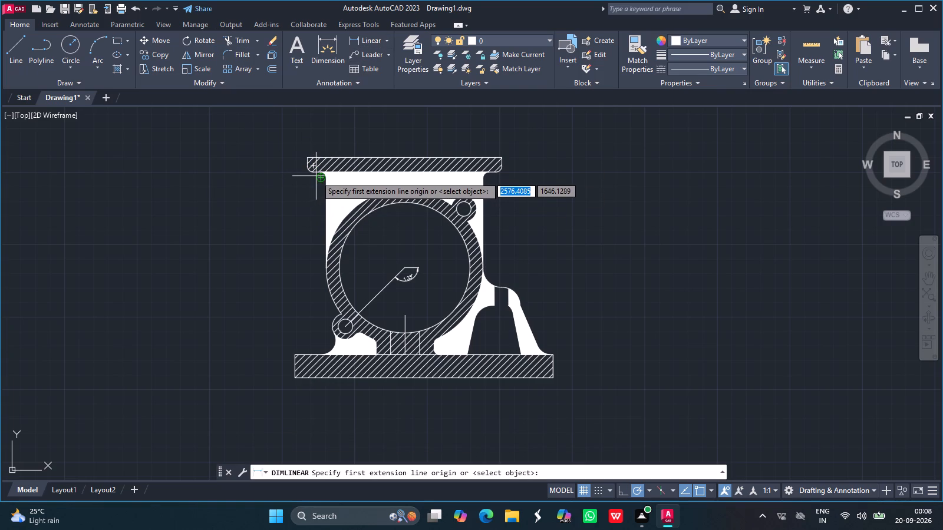
drag(313, 174, 301, 157)
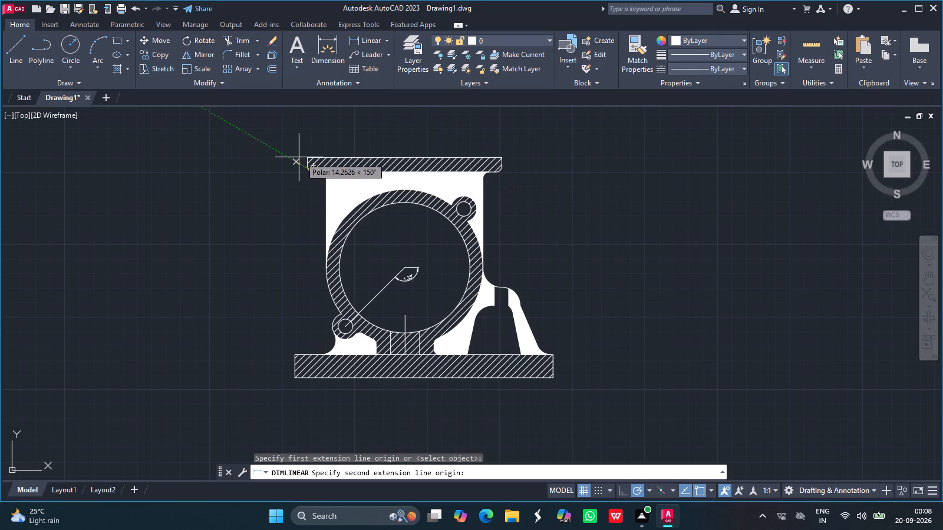
drag(301, 157, 304, 157)
drag(304, 157, 278, 168)
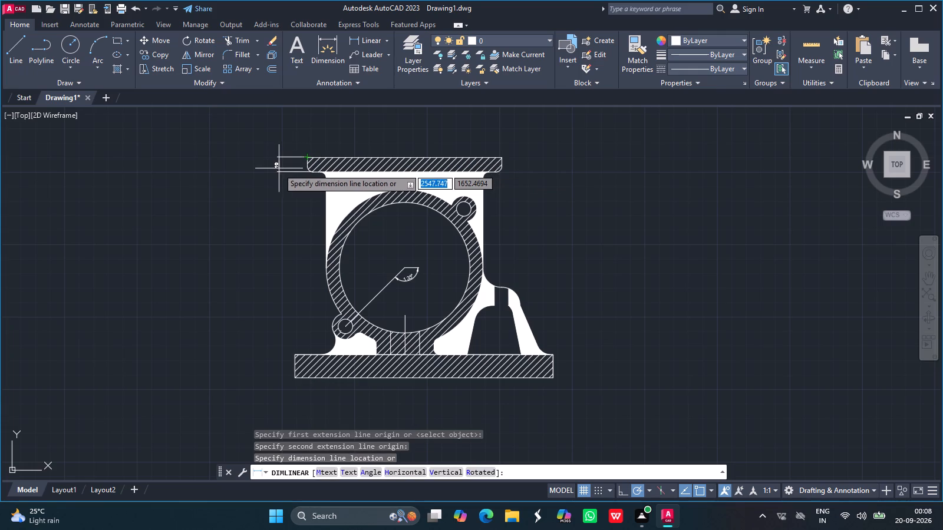
drag(278, 168, 282, 168)
click(282, 168)
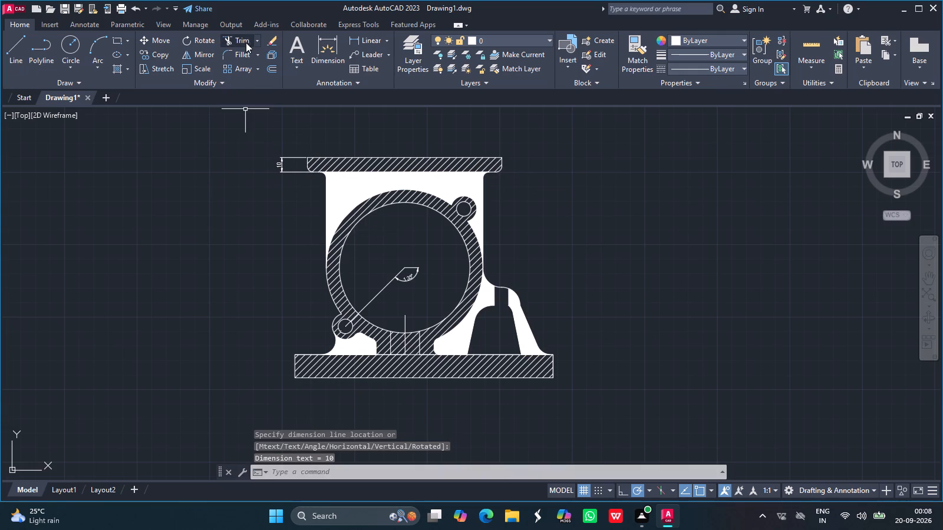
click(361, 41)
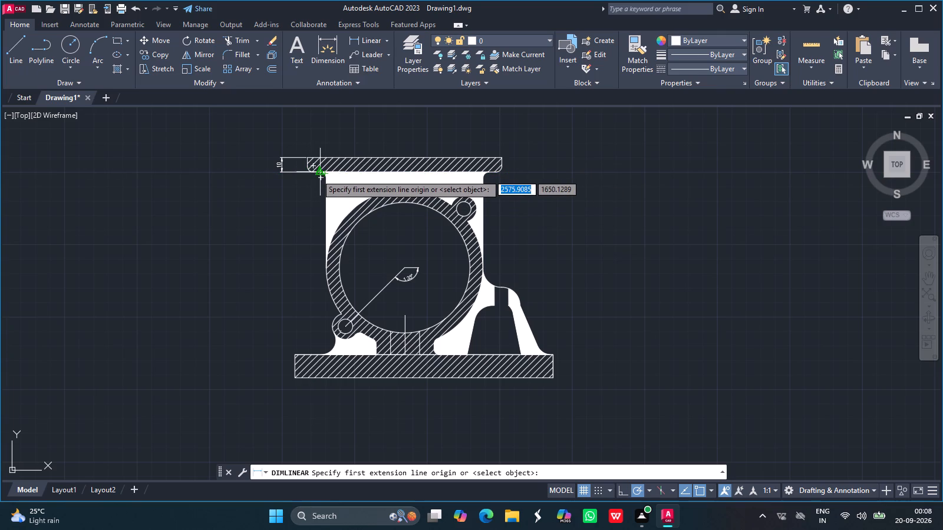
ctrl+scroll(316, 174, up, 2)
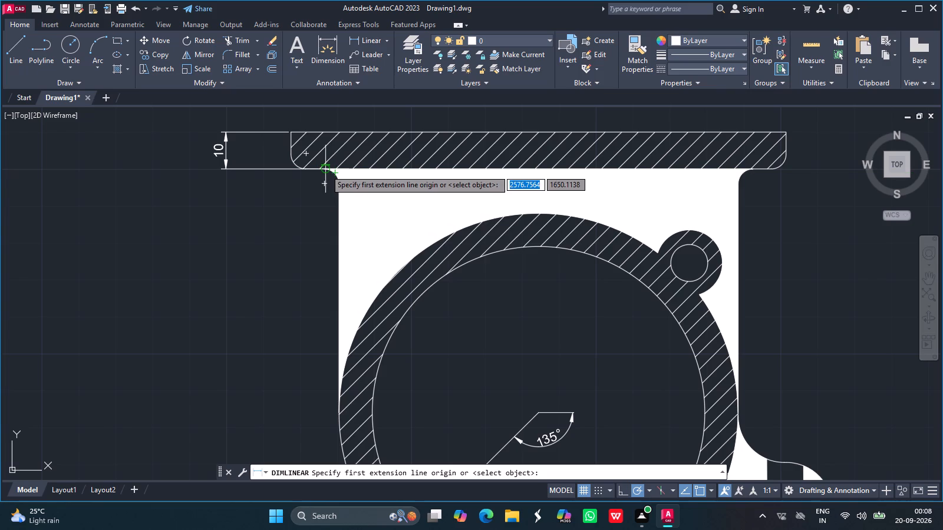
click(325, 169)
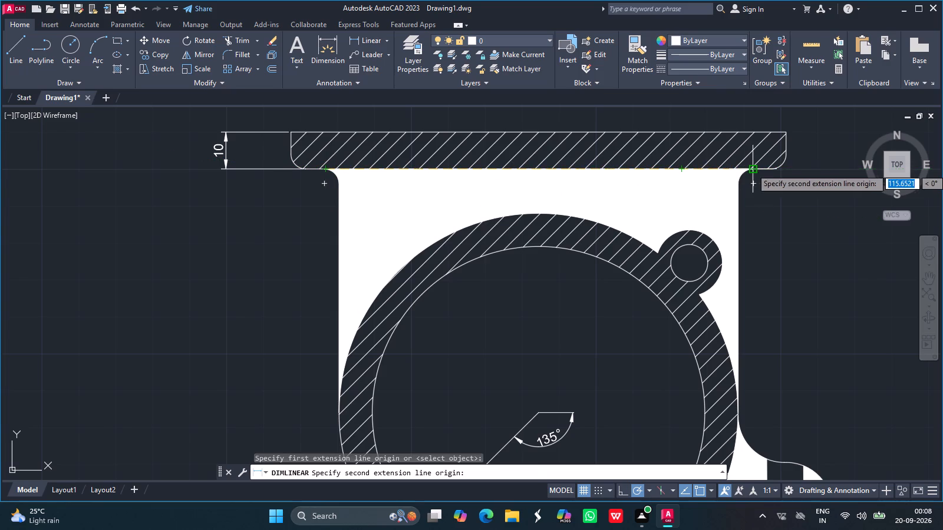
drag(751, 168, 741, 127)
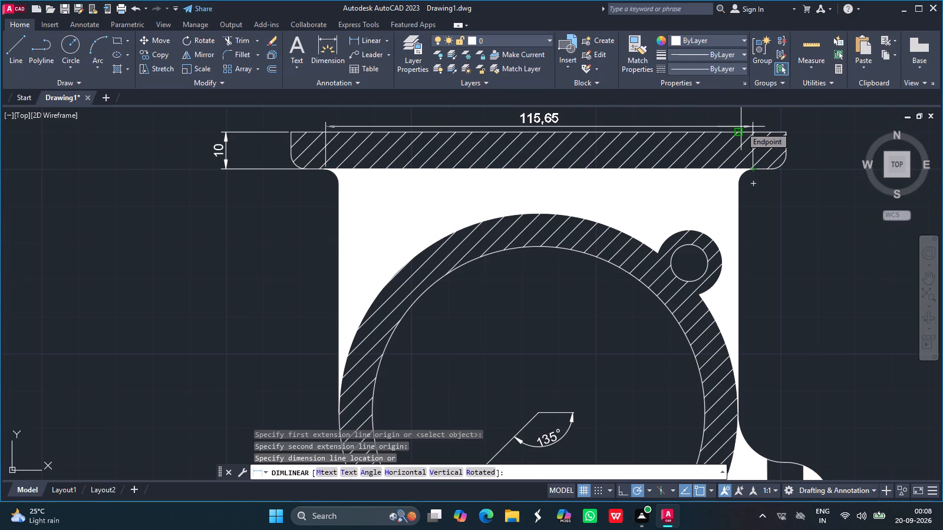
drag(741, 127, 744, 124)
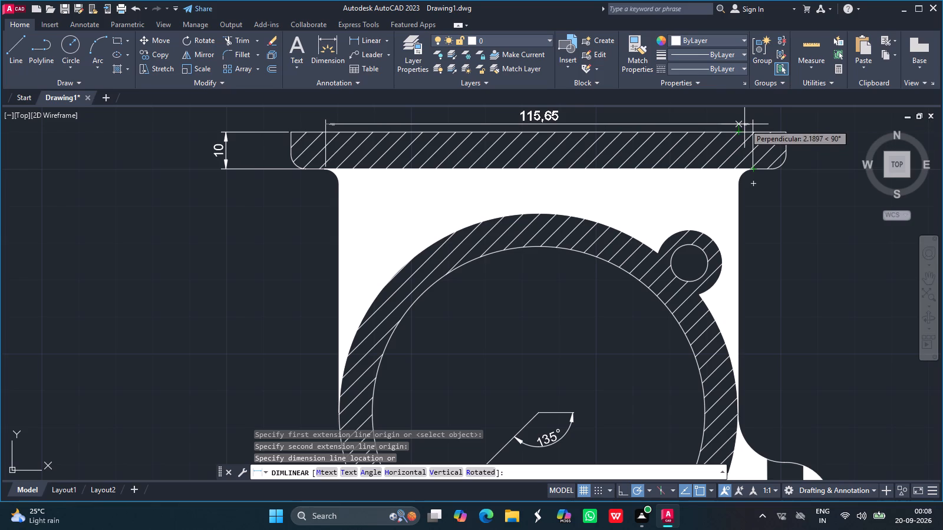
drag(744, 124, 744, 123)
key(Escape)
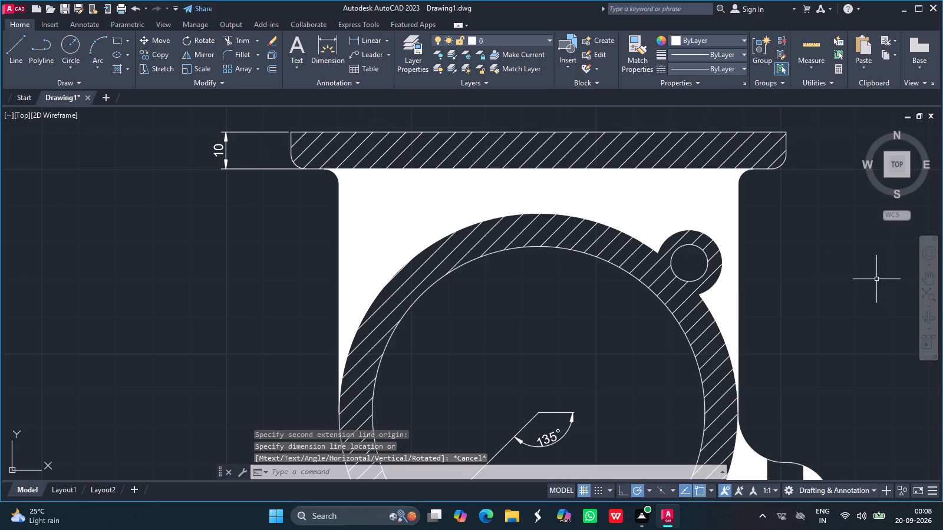
Add a horizontal linear dimension between the two vertical walls, from their upper fillet ends, placed just above the top flange.
drag(922, 277, 748, 246)
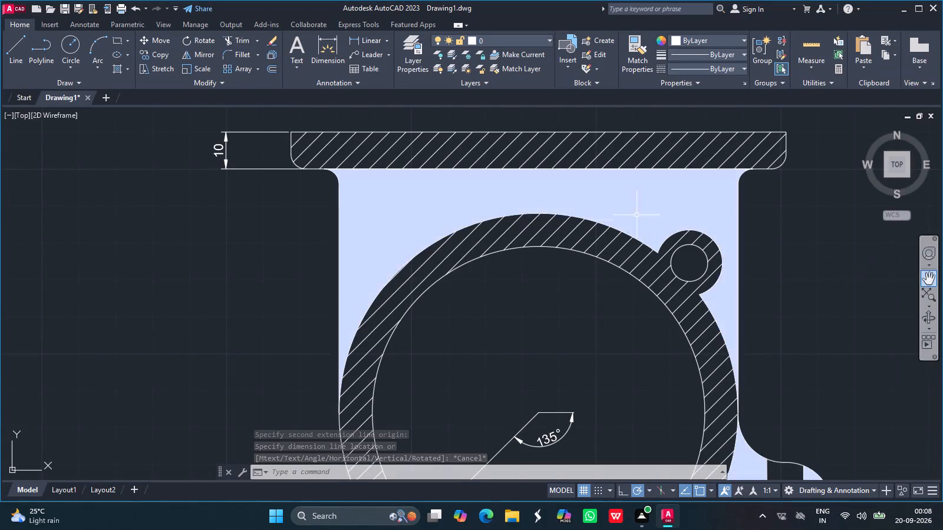
click(928, 276)
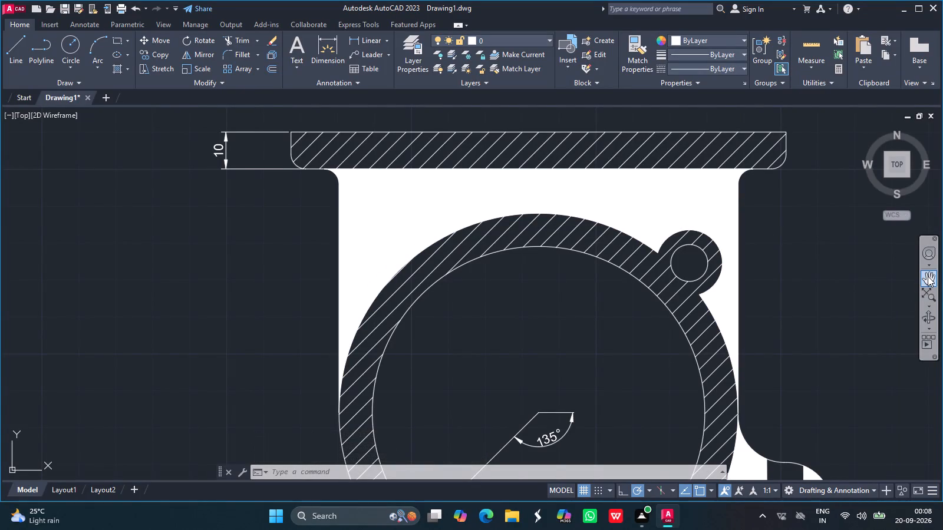
click(928, 277)
drag(588, 195, 568, 297)
key(Escape)
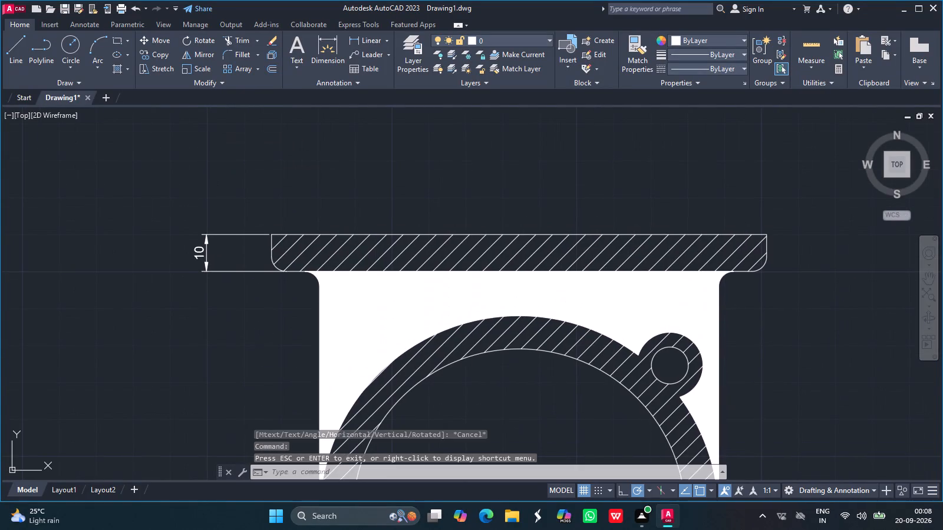
click(368, 39)
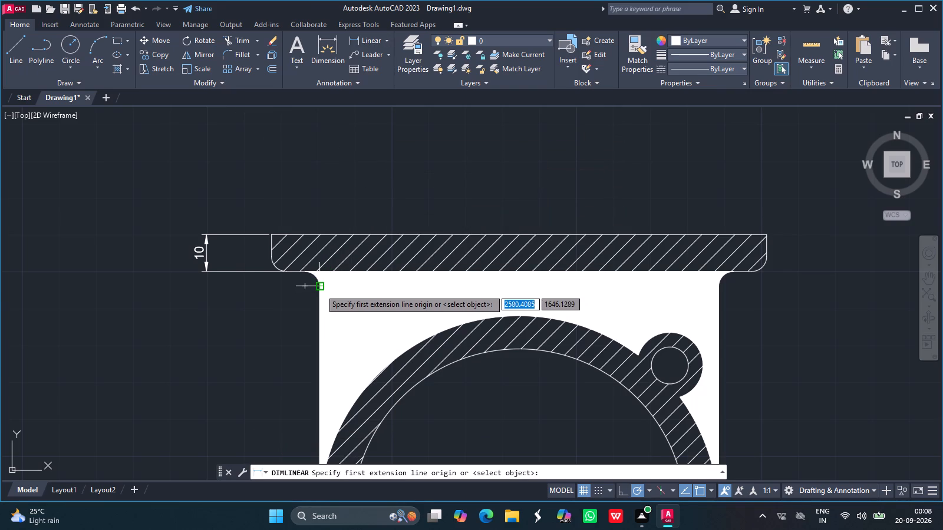
drag(320, 289, 530, 317)
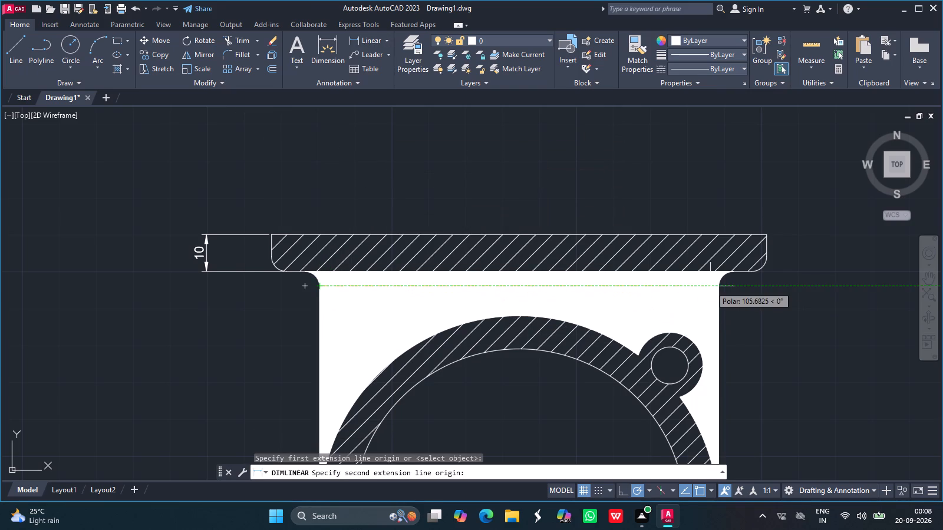
drag(718, 284, 717, 234)
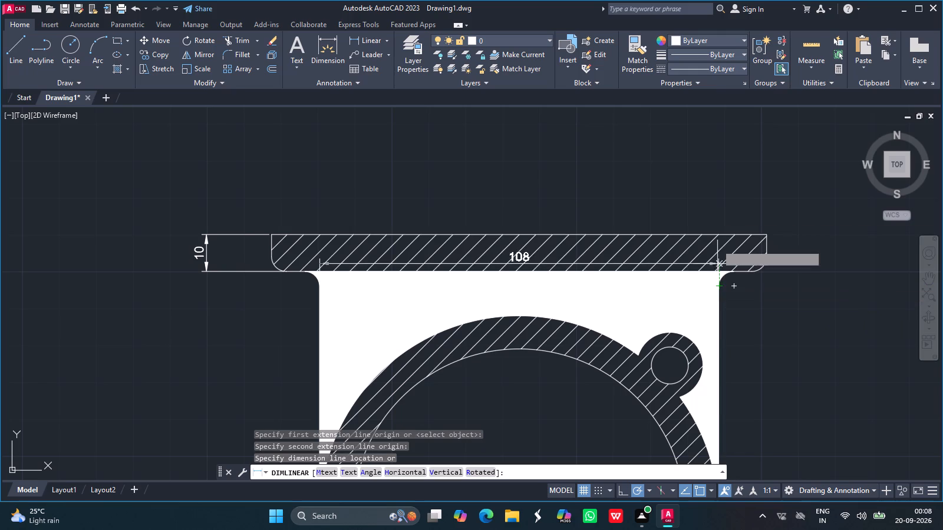
drag(717, 234, 718, 207)
click(718, 207)
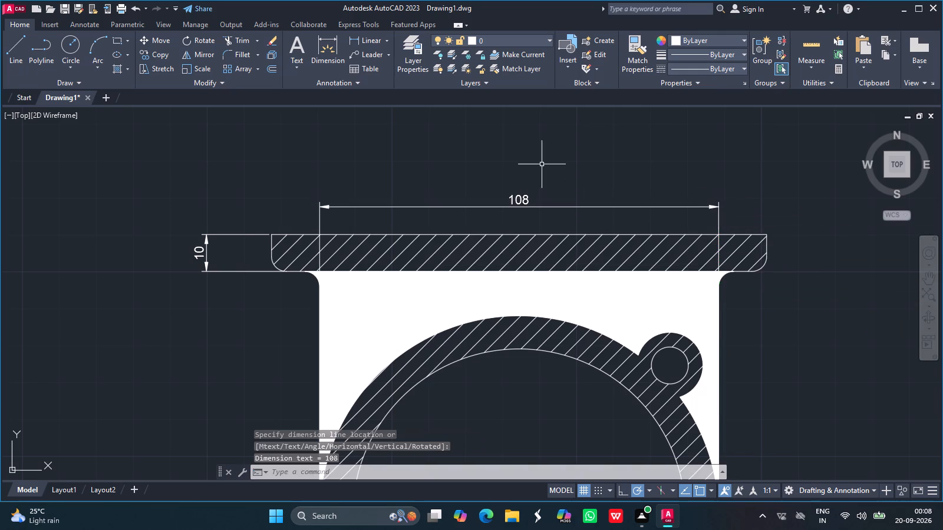
Add a horizontal linear dimension across the top flange's full width, placed above the wall-spacing dimension.
click(364, 40)
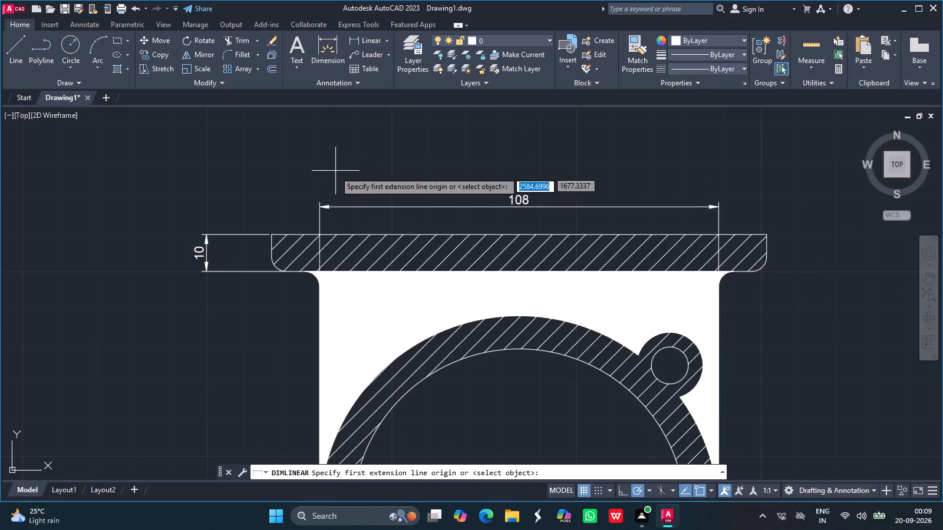
drag(271, 235, 431, 237)
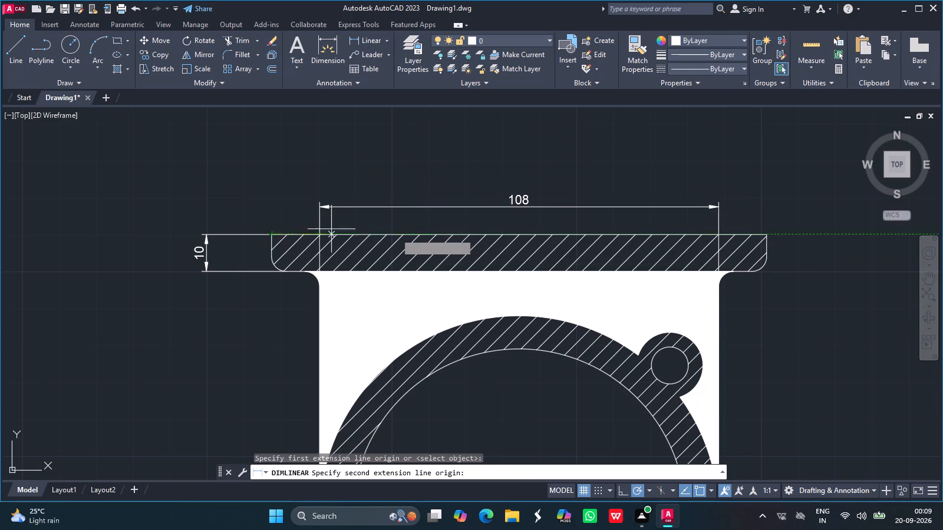
drag(431, 237, 531, 260)
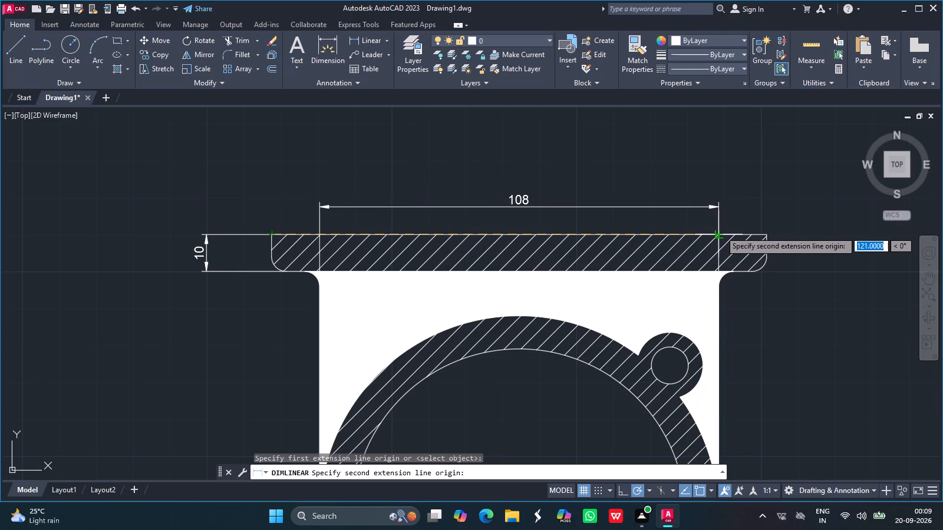
drag(767, 235, 769, 184)
click(769, 184)
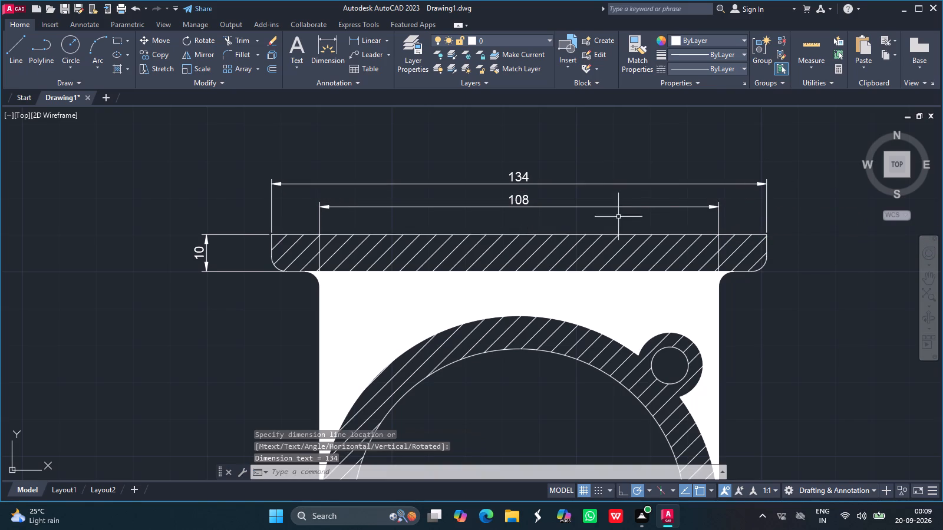
Add a vertical linear dimension from the flange's upper-left corner to the base's lower-left corner, placed outside the flange thickness dimension.
click(935, 275)
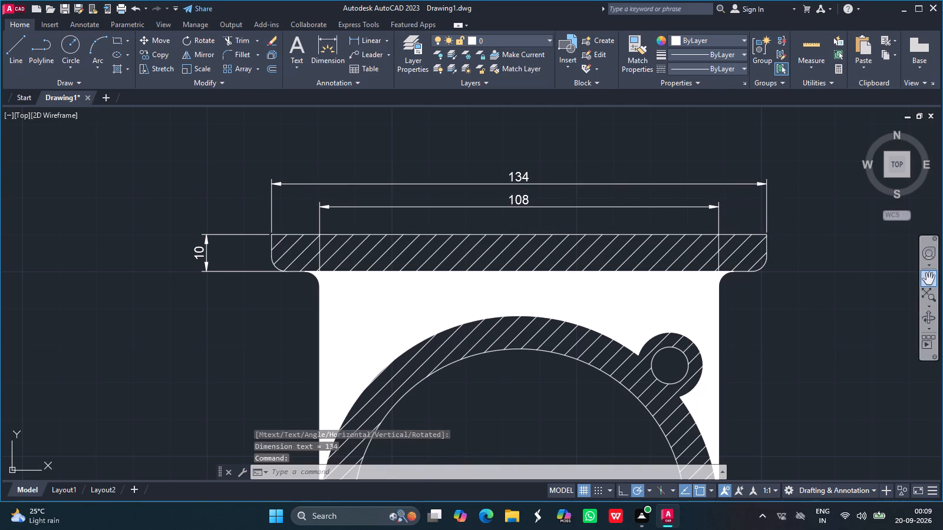
drag(615, 263, 602, 213)
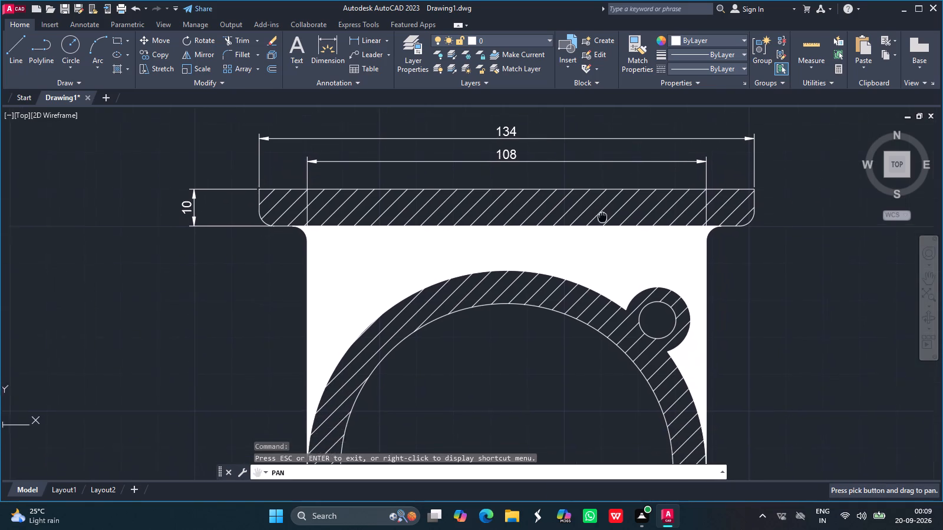
drag(602, 213, 597, 186)
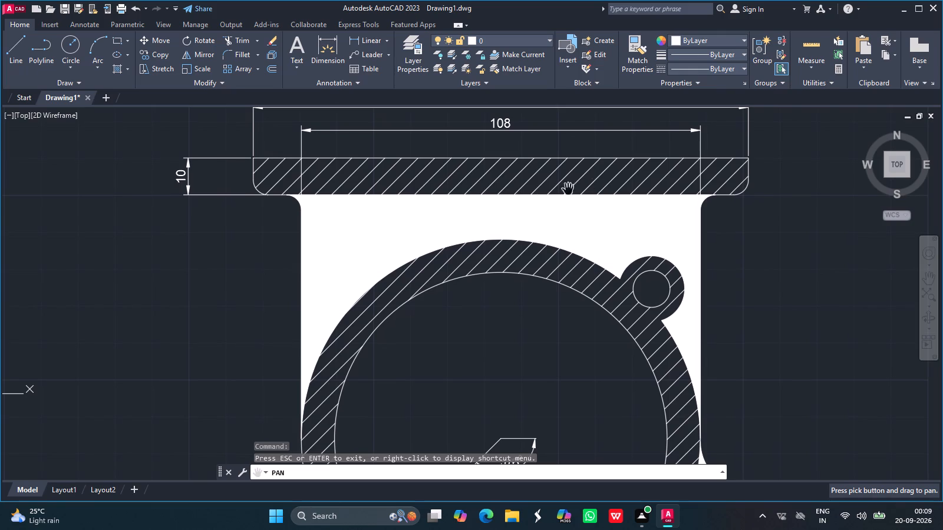
drag(526, 201, 528, 112)
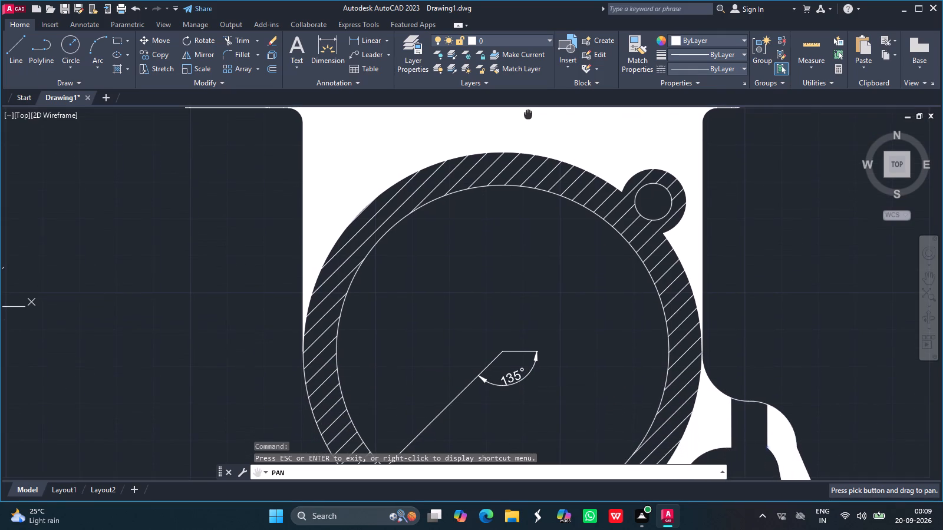
drag(528, 112, 511, 160)
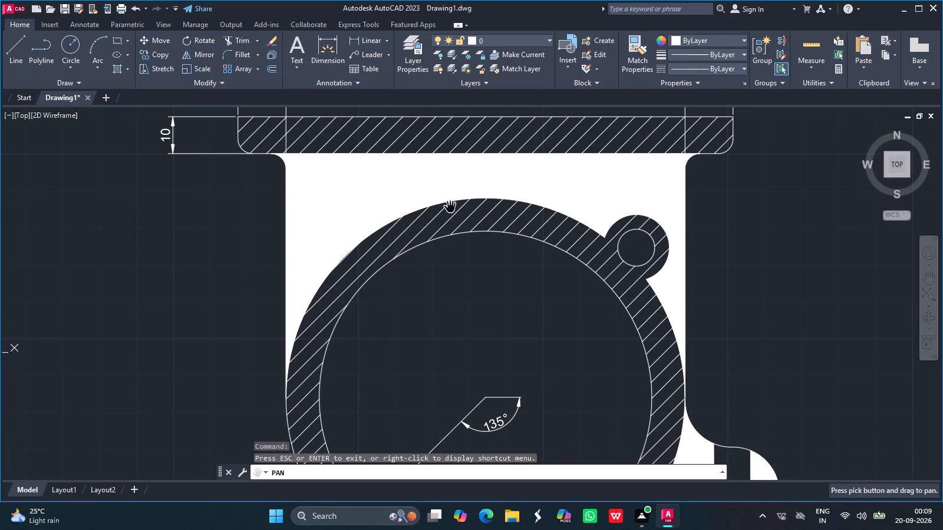
ctrl+scroll(450, 207, down, 1)
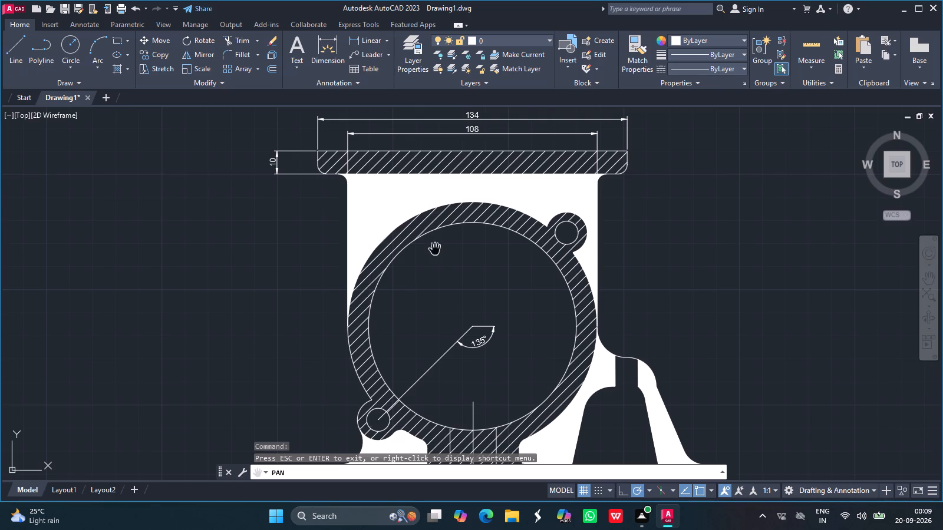
ctrl+scroll(435, 251, down, 2)
ctrl+scroll(435, 251, up, 2)
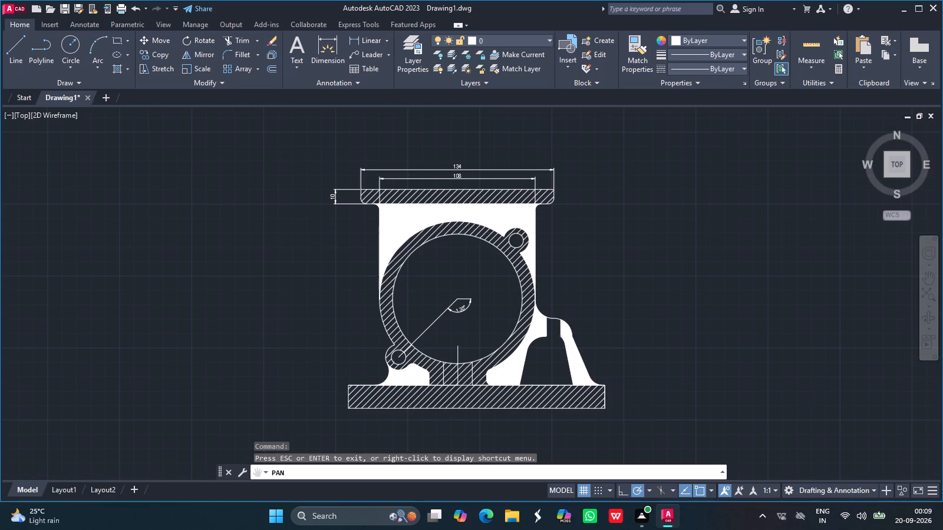
ctrl+scroll(435, 251, down, 1)
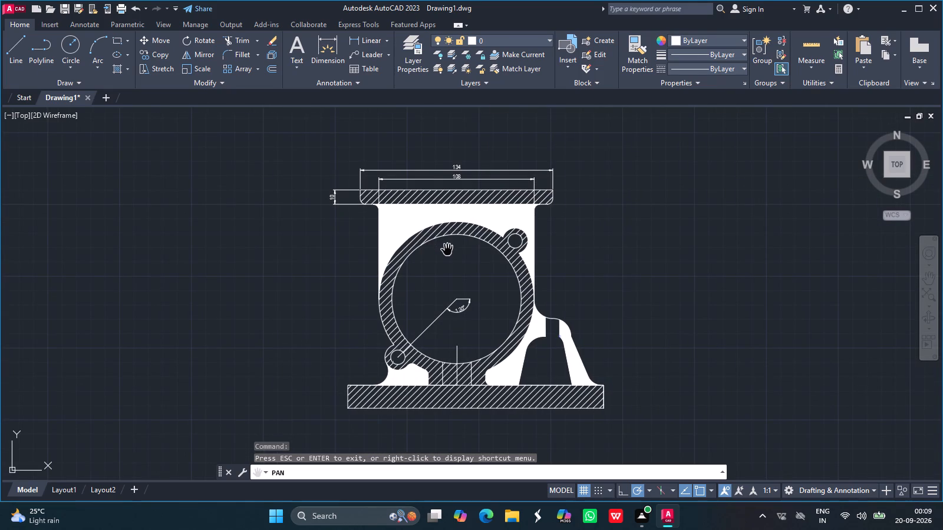
key(Escape)
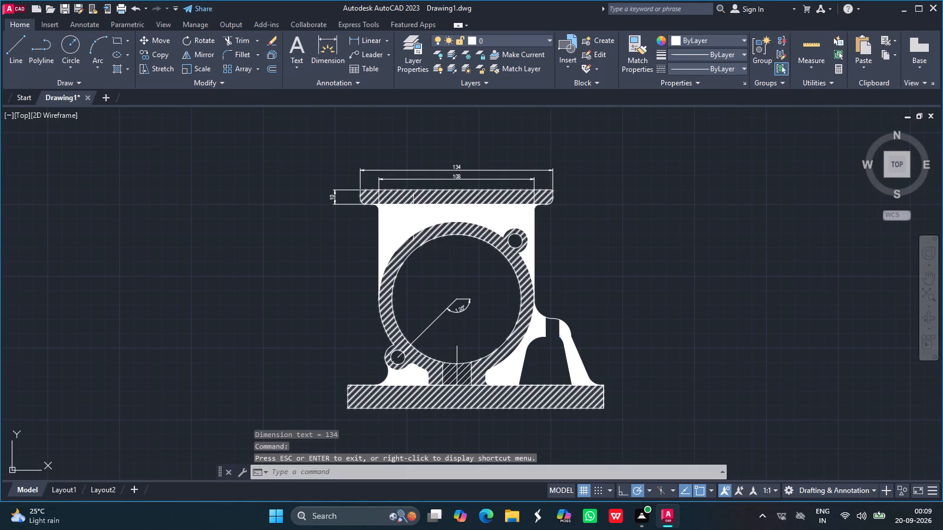
click(368, 39)
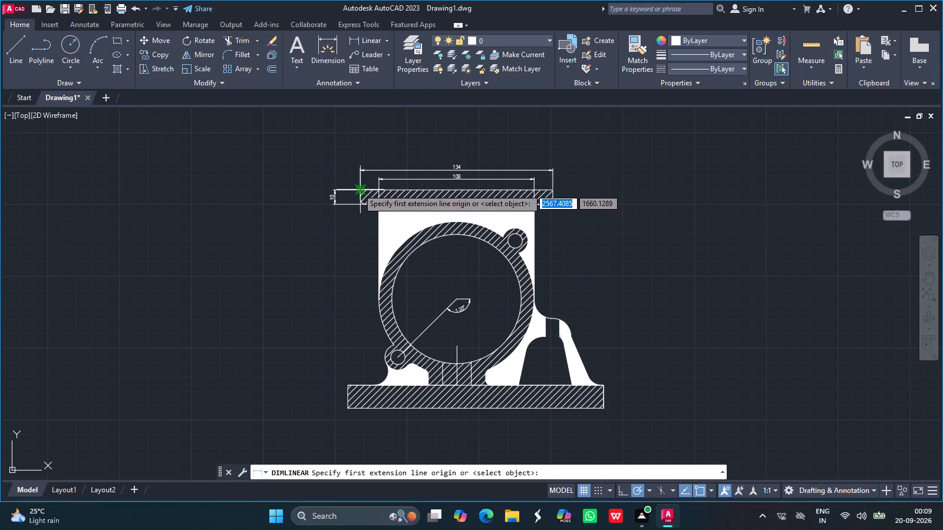
drag(358, 188, 351, 292)
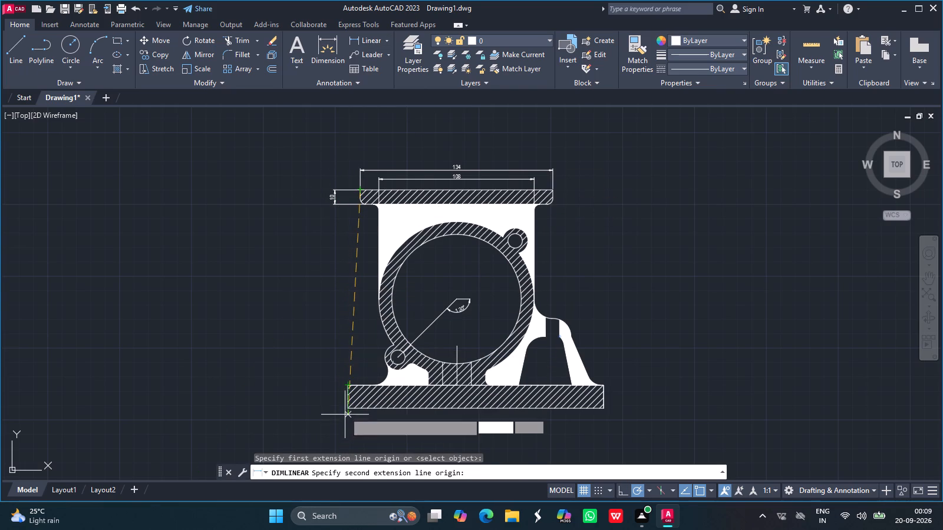
drag(348, 407, 304, 390)
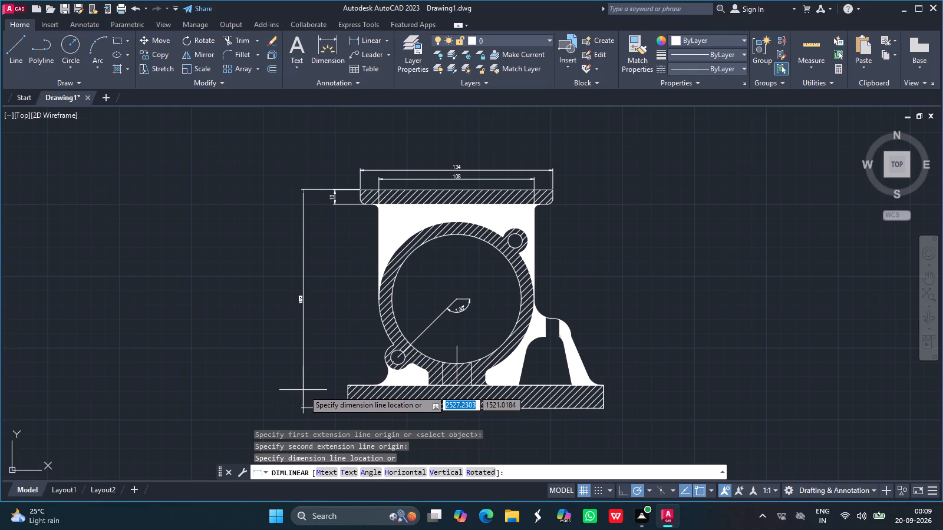
drag(304, 390, 311, 390)
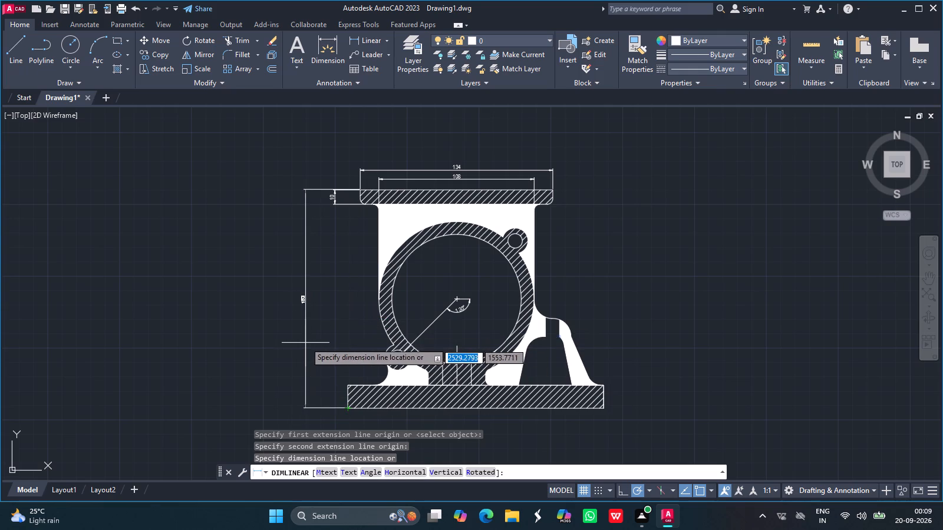
click(312, 340)
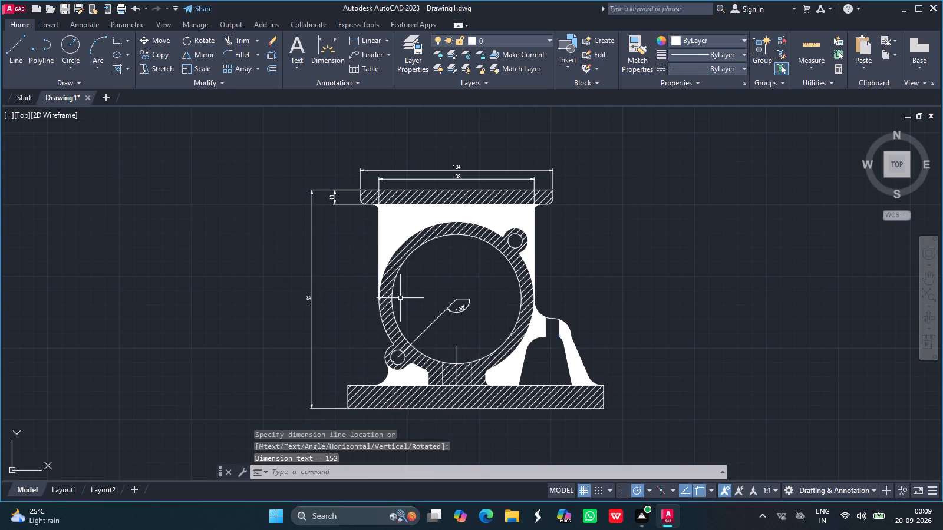
Add a vertical linear dimension from the large circles' centre to the base's lower-left corner, placed just inside the overall height dimension.
click(368, 37)
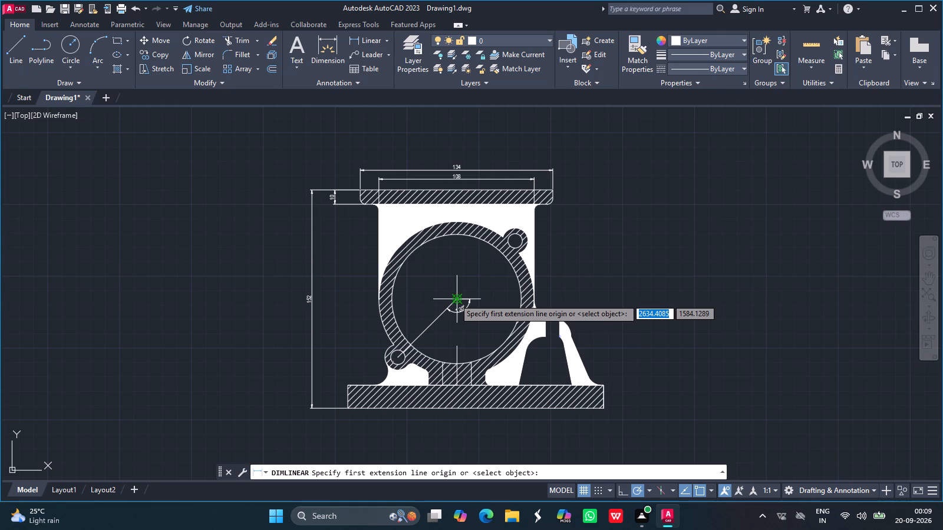
drag(454, 299, 384, 326)
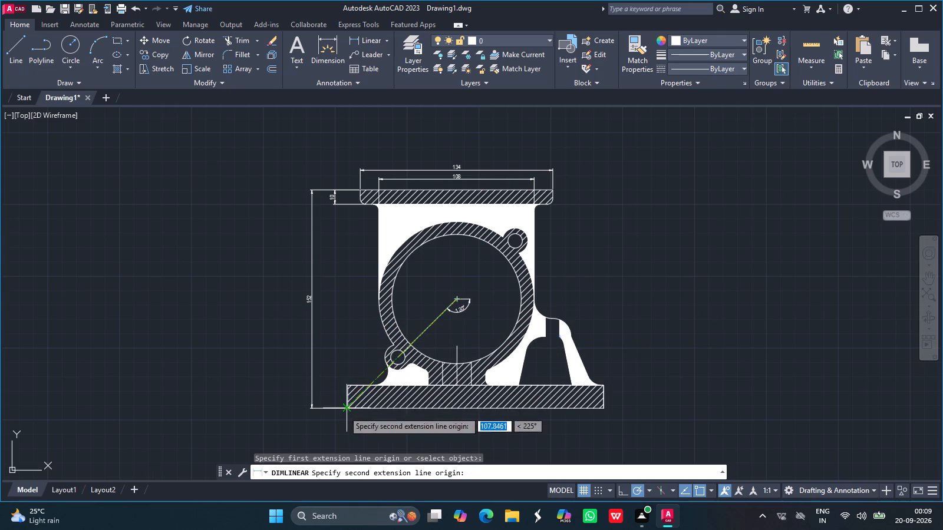
drag(344, 410, 326, 365)
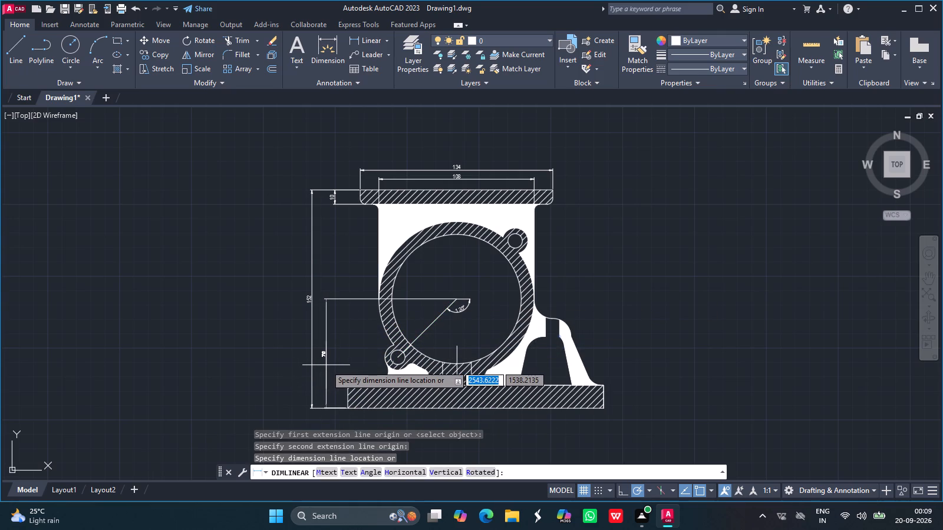
drag(326, 365, 326, 366)
click(326, 366)
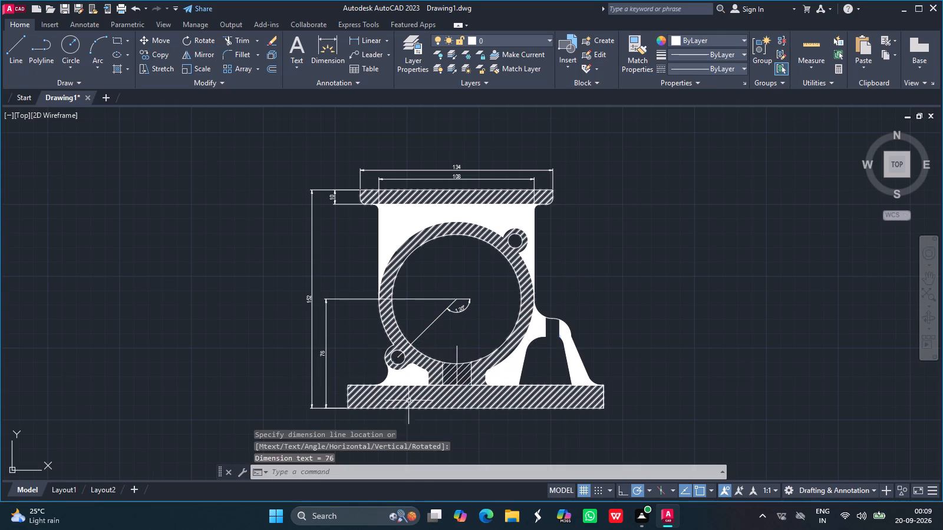
Add a vertical linear dimension for the base's thickness, placed just beyond its left end.
click(355, 42)
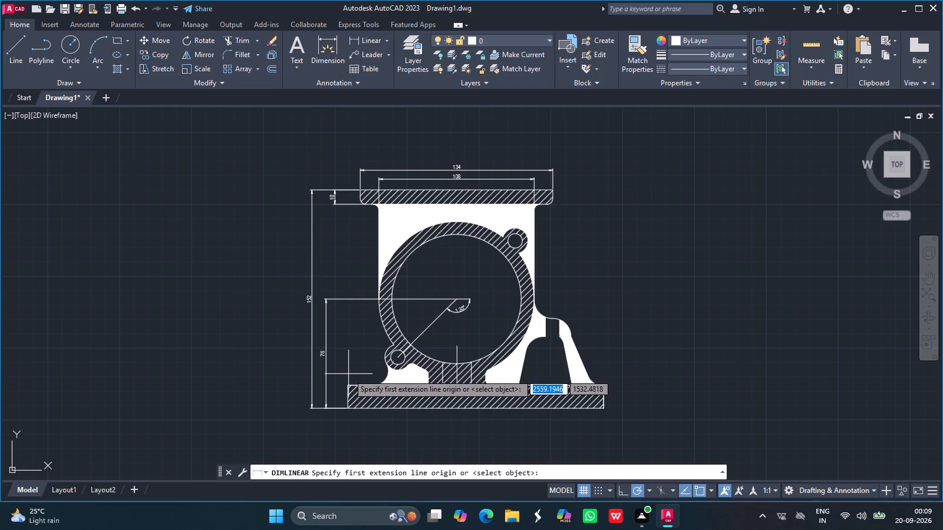
drag(348, 383, 349, 405)
drag(349, 405, 341, 402)
click(341, 402)
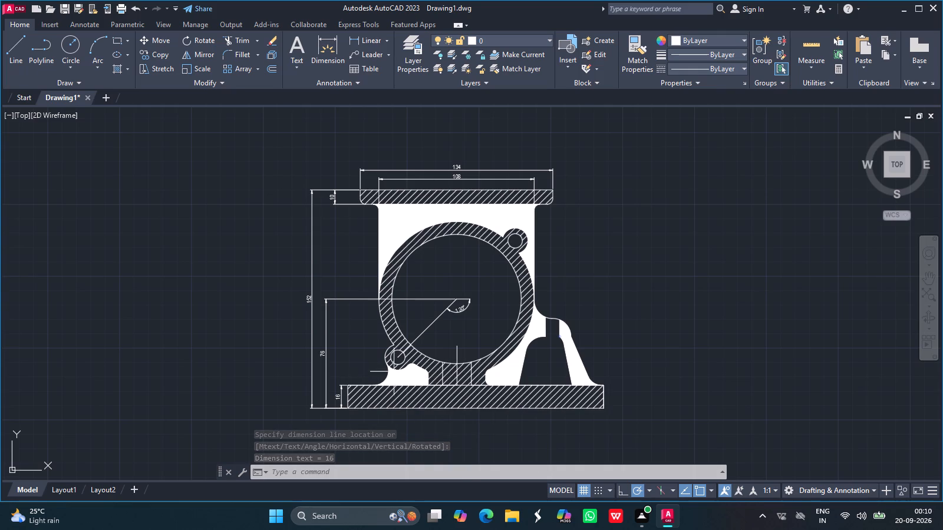
Add a horizontal linear dimension from the base's lower-left corner to the central support's left edge, placed just below the base.
click(365, 43)
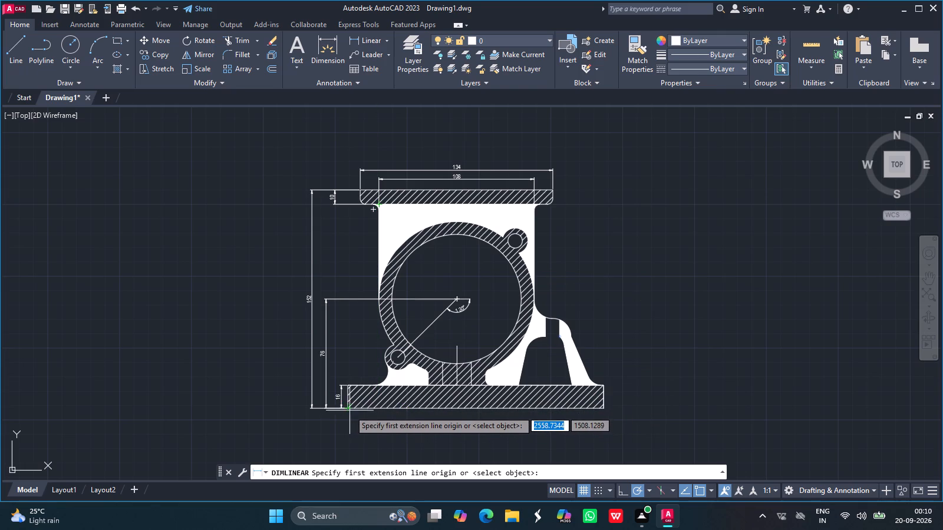
drag(348, 410, 384, 423)
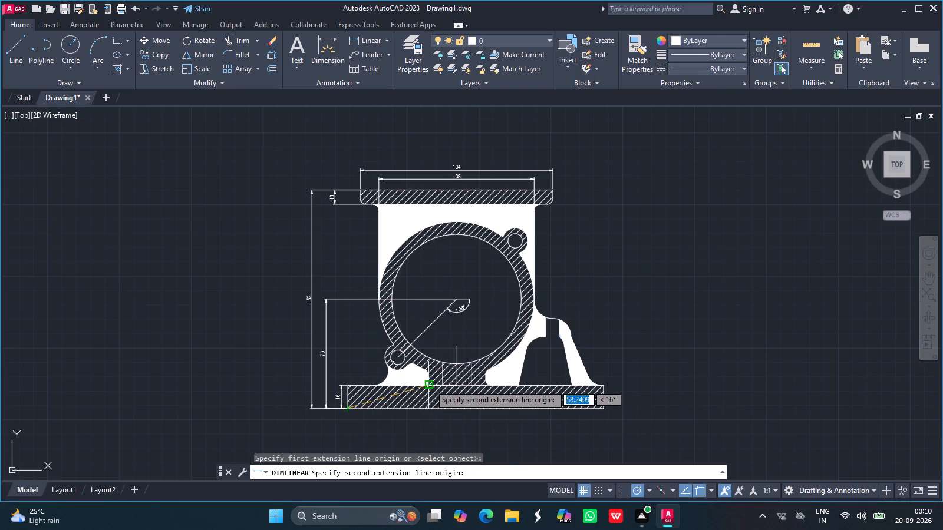
drag(430, 385, 426, 416)
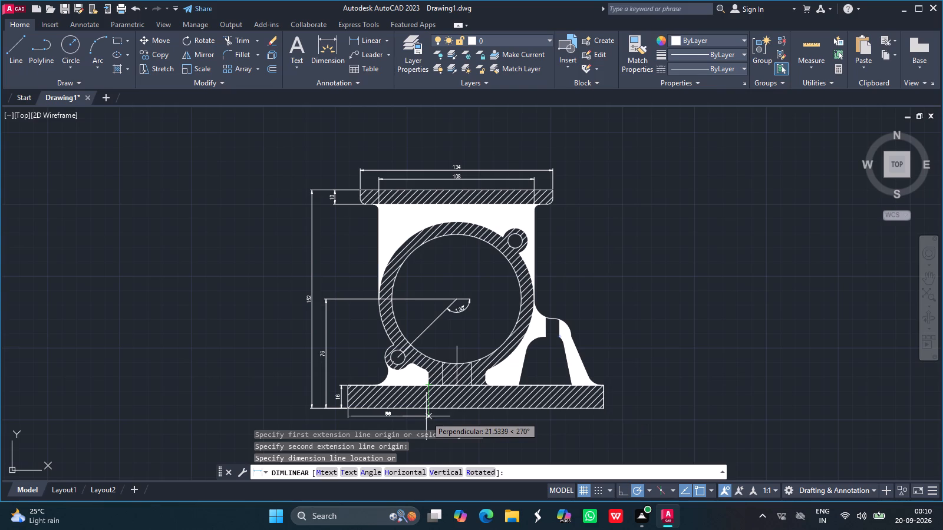
click(426, 416)
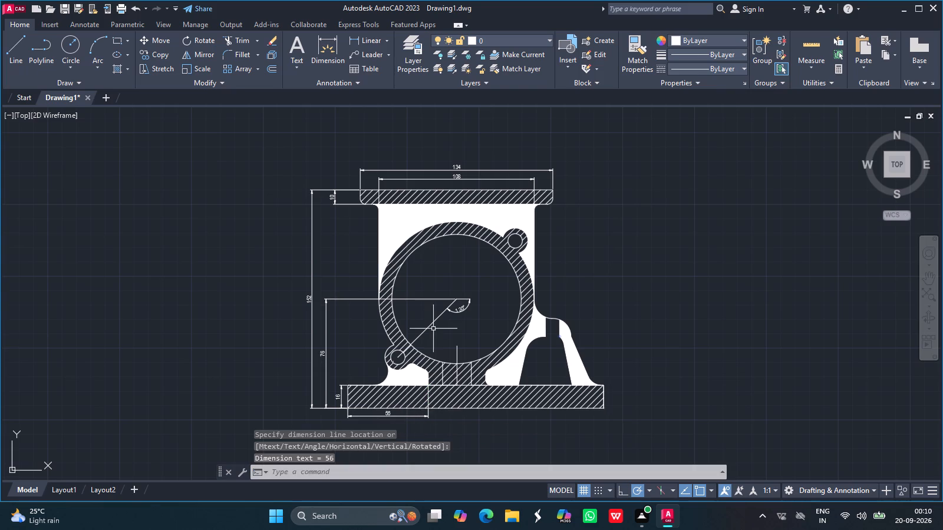
Add a horizontal linear dimension from the base's lower-left corner to the foot of the vertical centreline, placed below the 56 dimension.
click(370, 40)
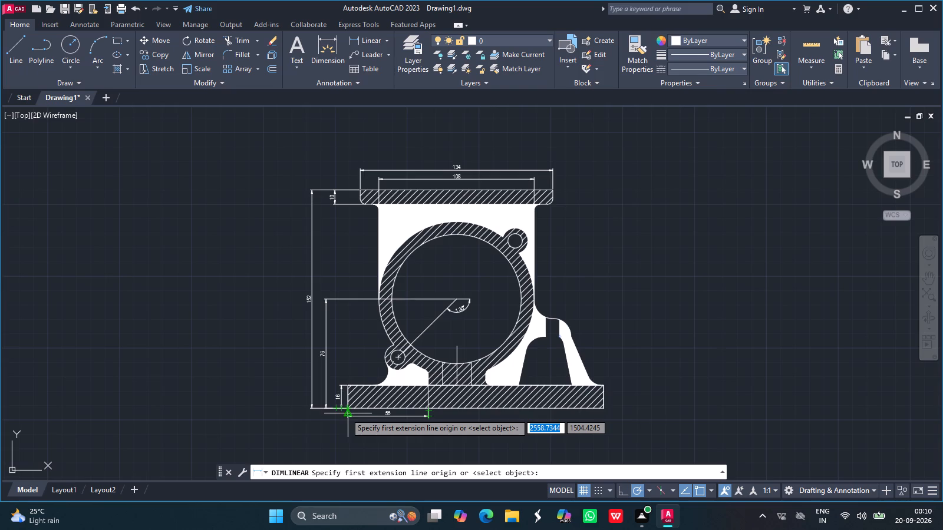
ctrl+scroll(345, 413, up, 2)
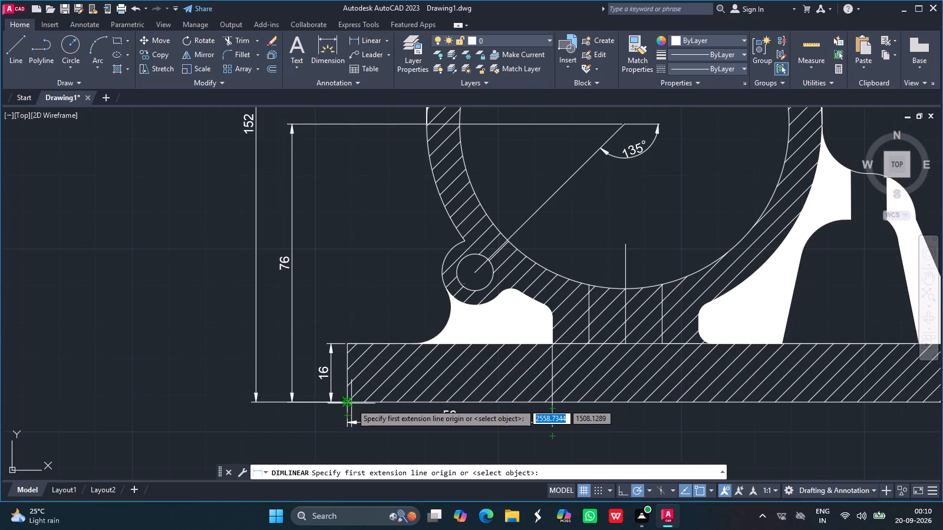
drag(348, 403, 523, 420)
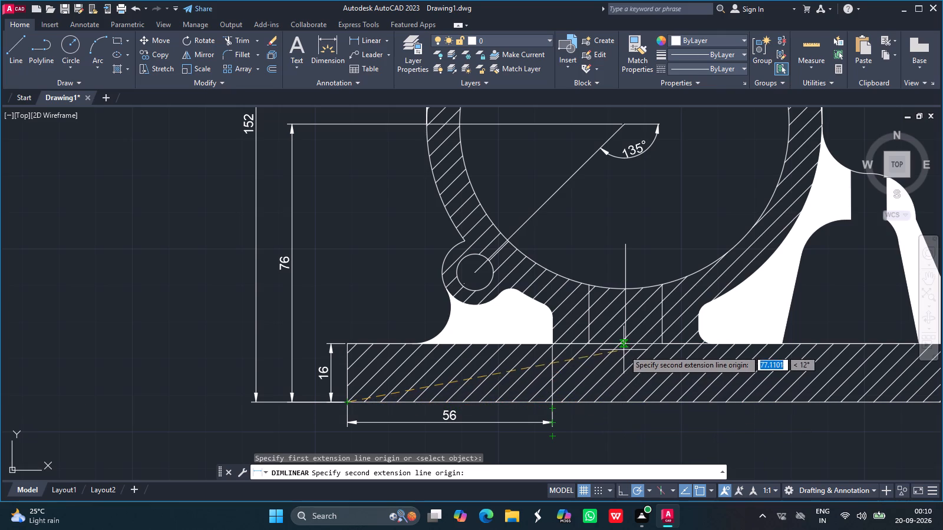
drag(626, 344, 629, 403)
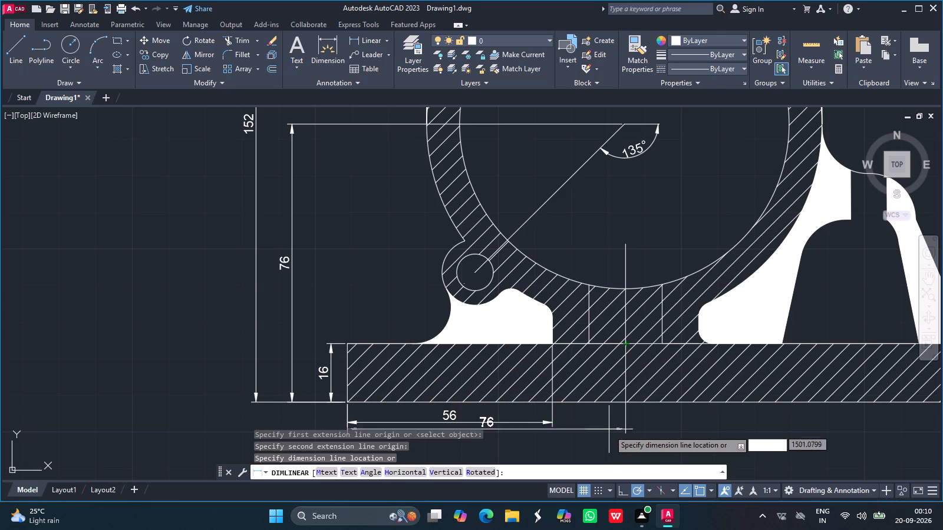
click(615, 438)
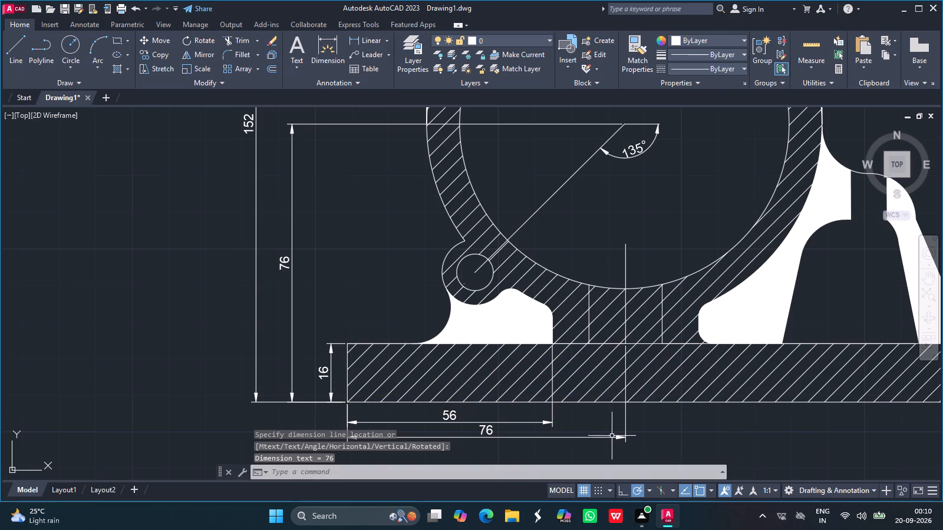
Add a horizontal linear dimension between the two inner vertical lines of the central support, placed below the base.
click(359, 42)
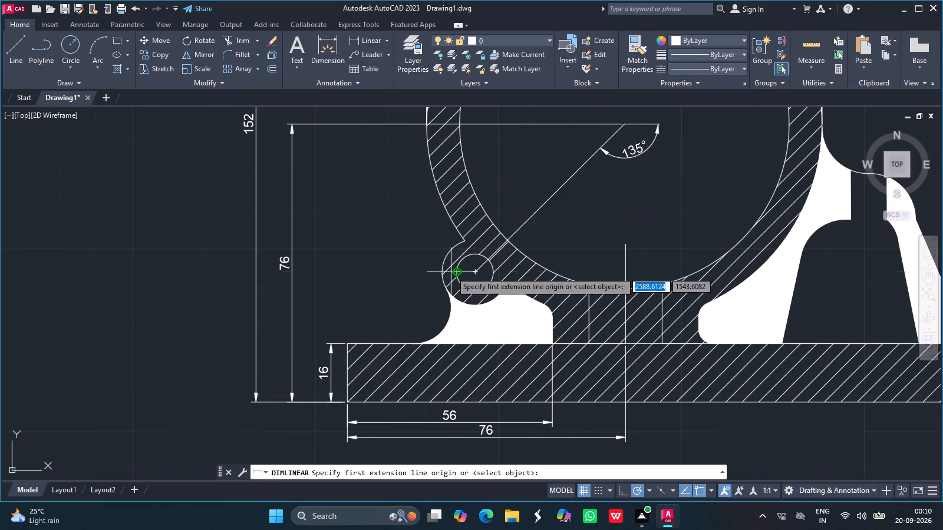
click(586, 346)
drag(663, 346, 671, 422)
click(671, 421)
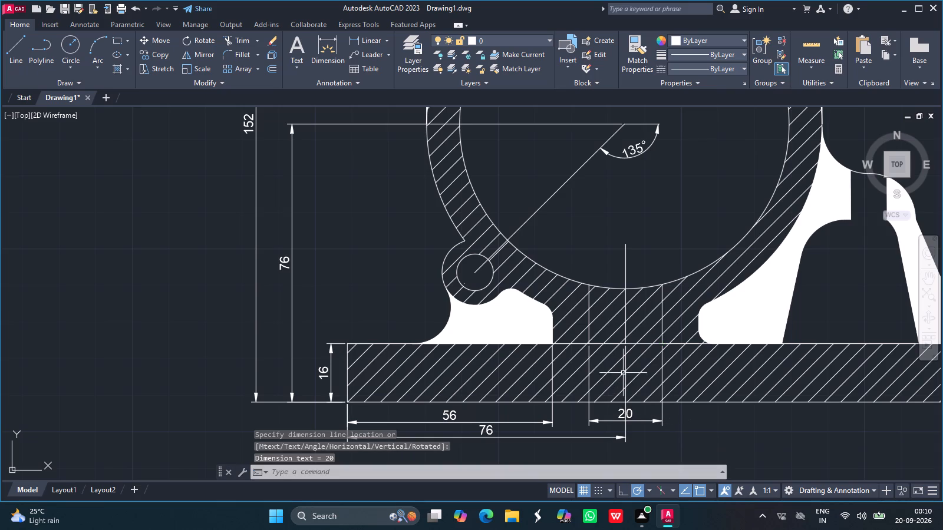
Add a horizontal linear dimension across the bottom of the tapered opening under the sloping step, placed below the base.
click(932, 277)
drag(694, 216, 655, 220)
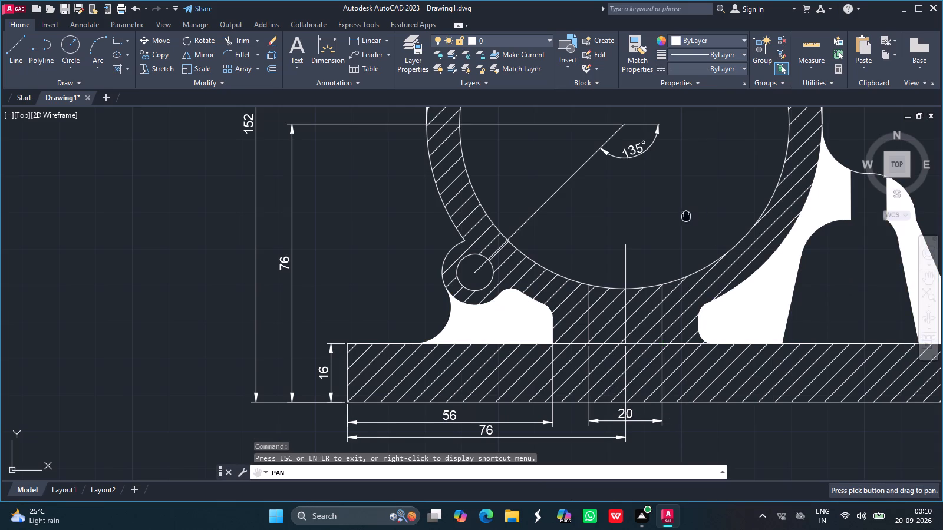
drag(655, 220, 526, 197)
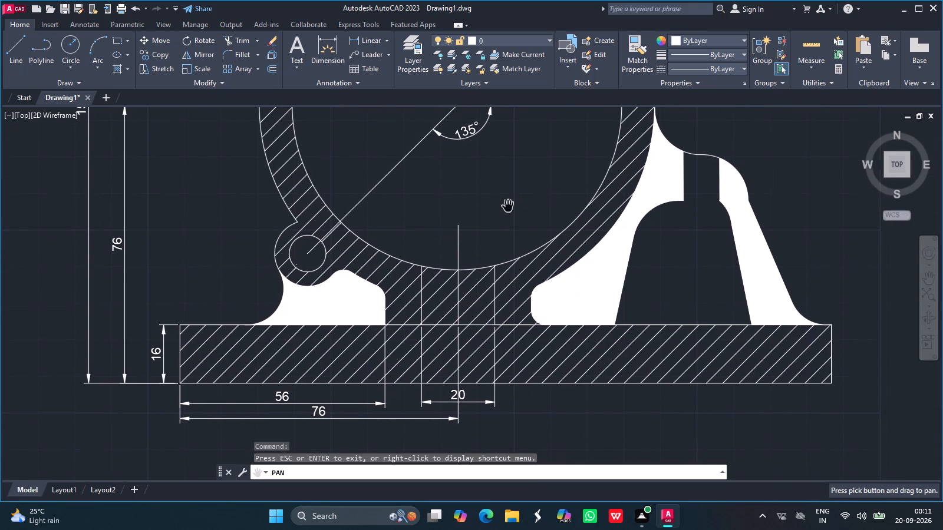
key(Escape)
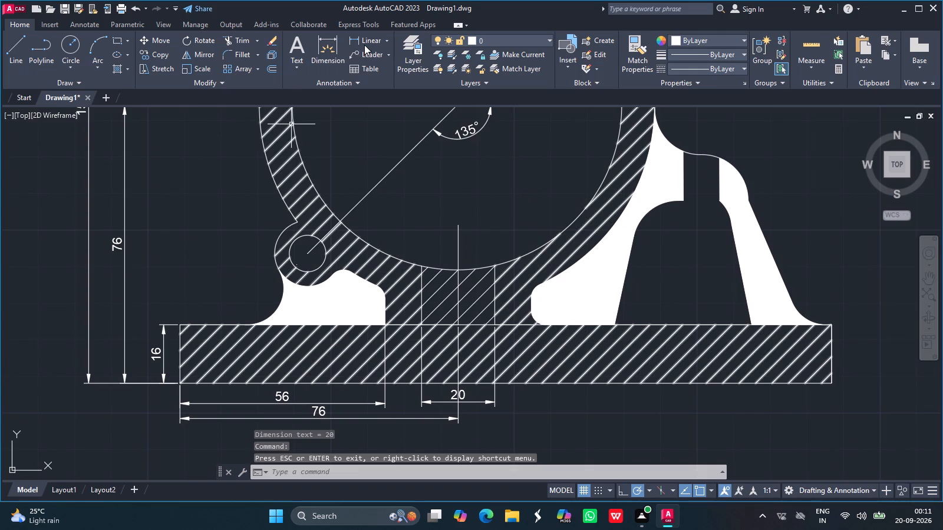
click(365, 45)
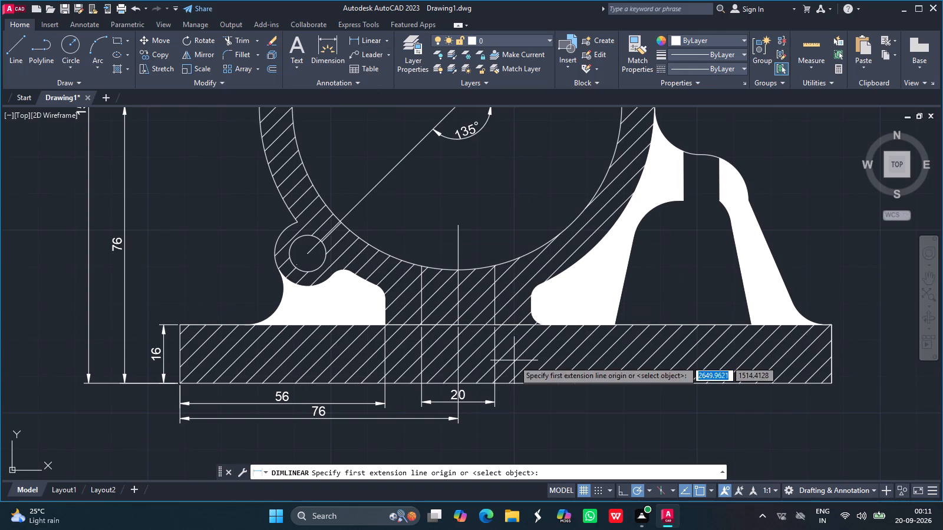
drag(614, 323, 716, 323)
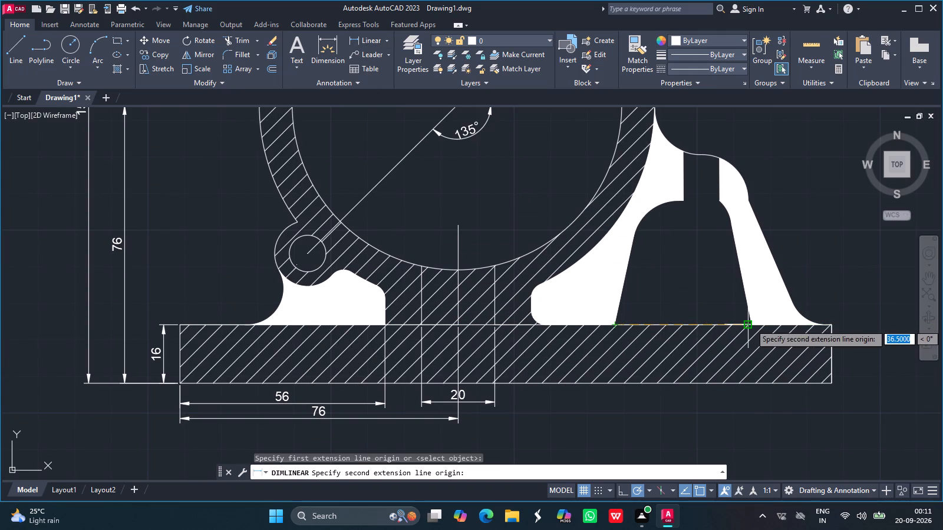
drag(750, 324, 755, 367)
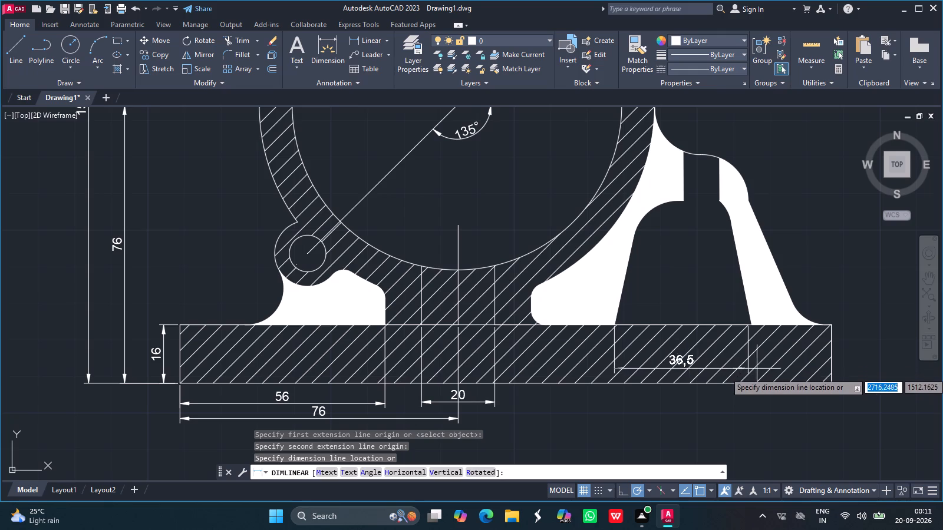
click(758, 397)
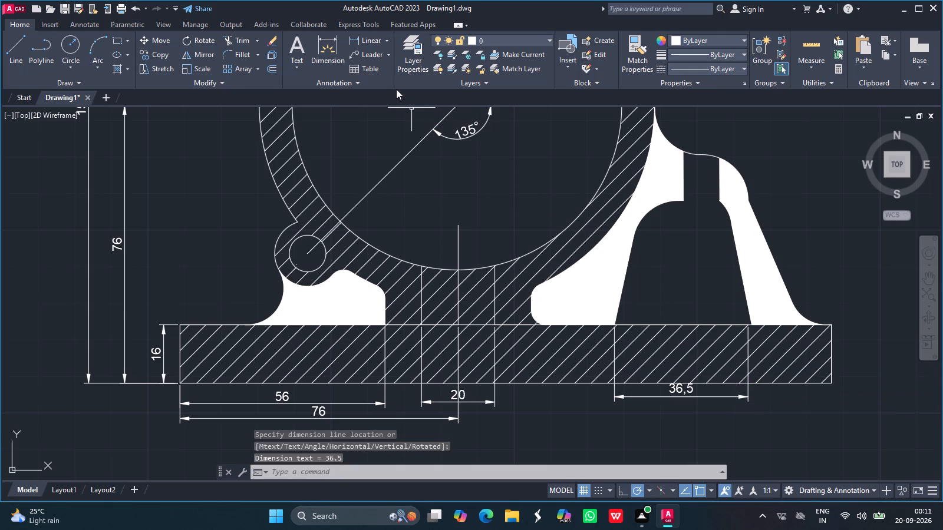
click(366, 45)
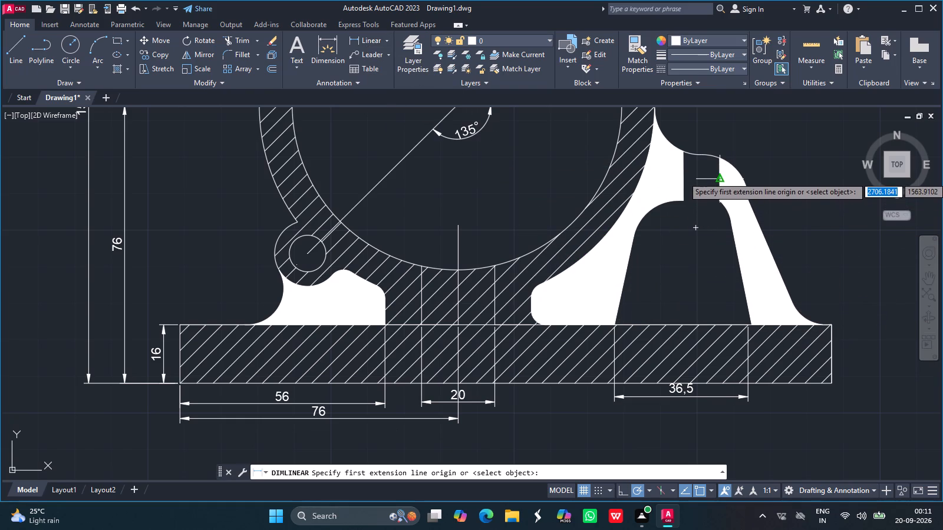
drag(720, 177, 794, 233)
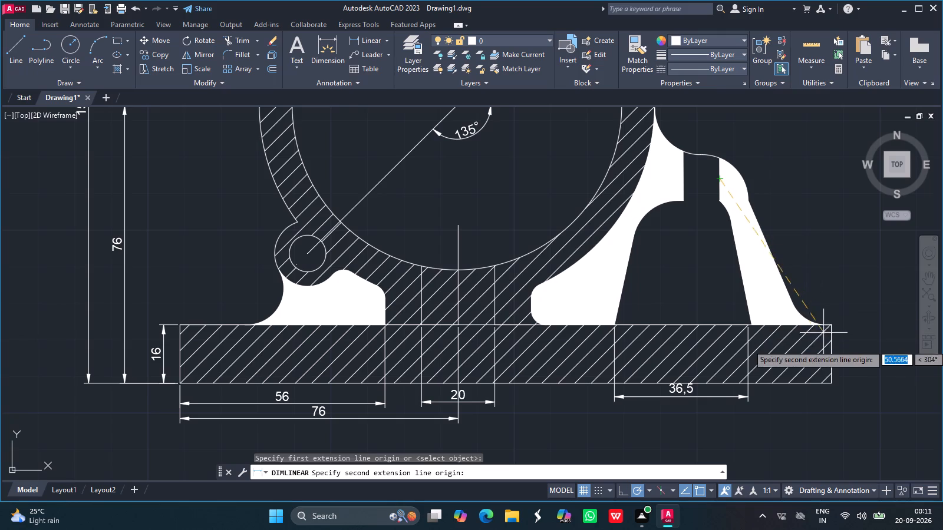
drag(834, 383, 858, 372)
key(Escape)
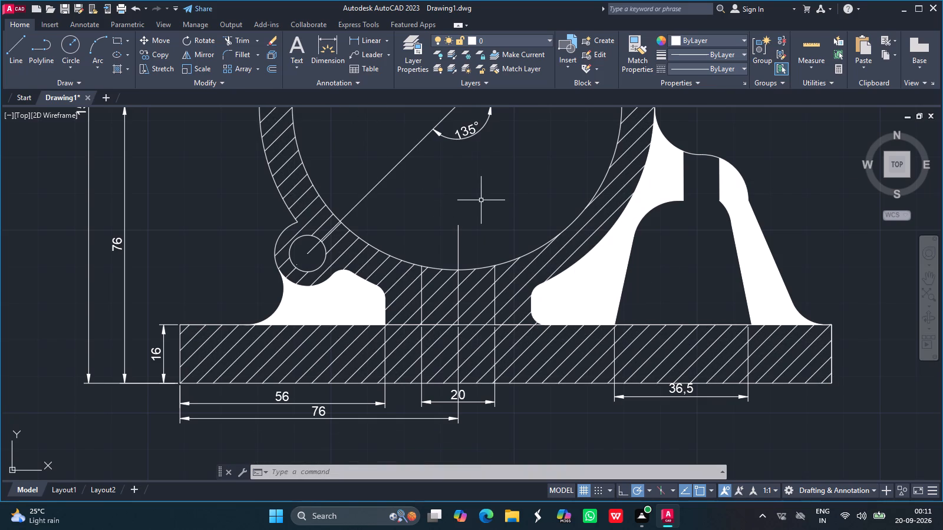
Add a vertical linear dimension from the midpoint of the small upper slot's left edge to the base's lower-right corner, placed beyond the base's right end.
click(355, 38)
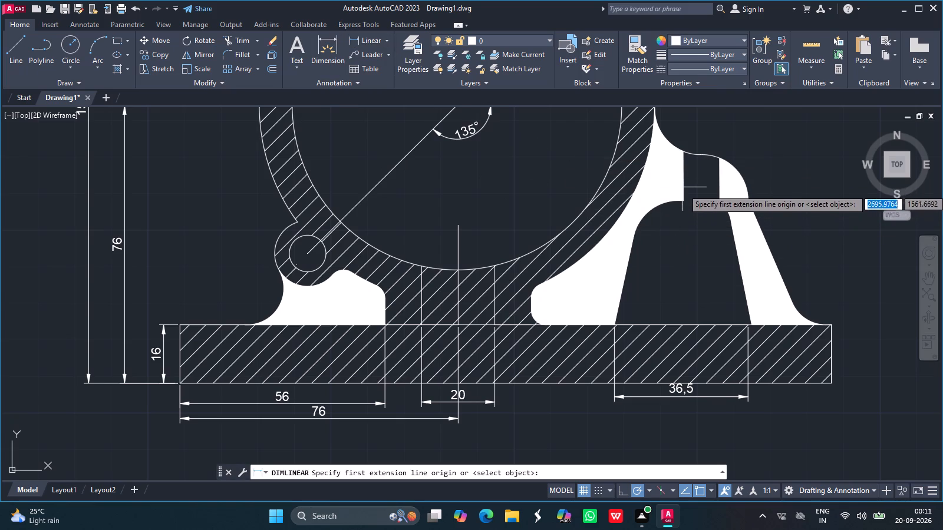
drag(681, 177, 808, 259)
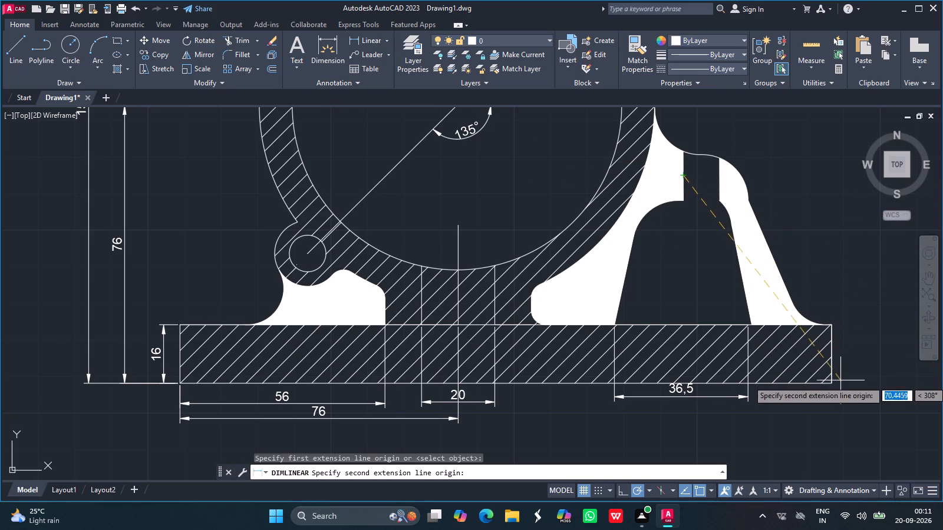
drag(834, 383, 856, 370)
click(856, 370)
Override the text of the vertical slot-height dimension beyond the base's right end with 50.
double_click(848, 278)
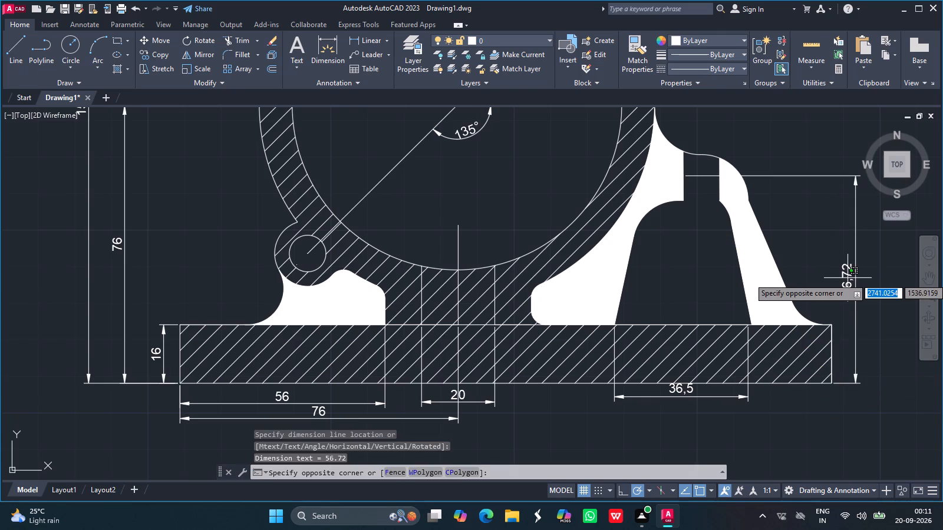
double_click(847, 290)
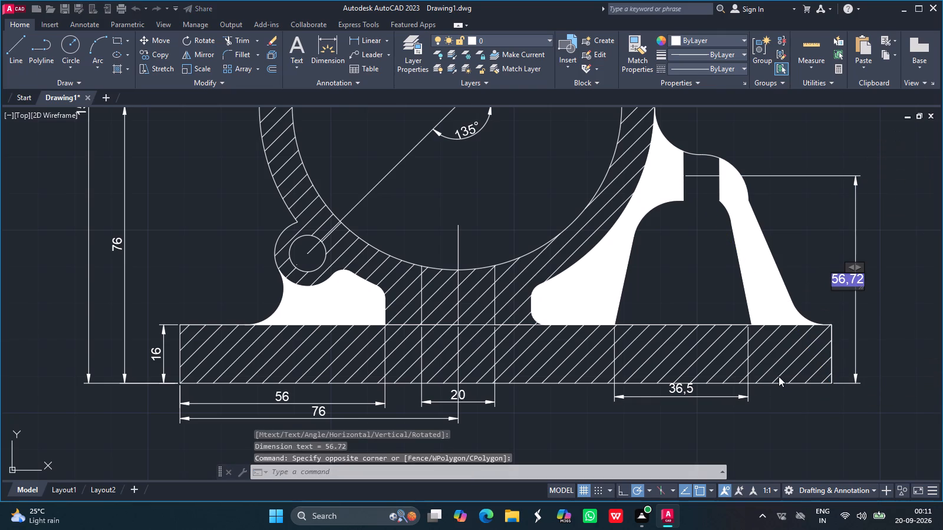
key(BackSpace)
key(Home)
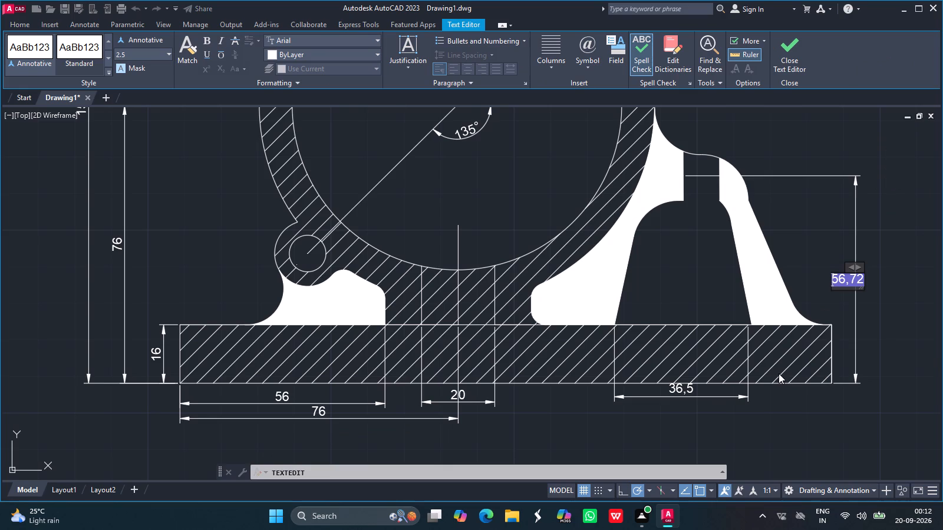
key(Delete)
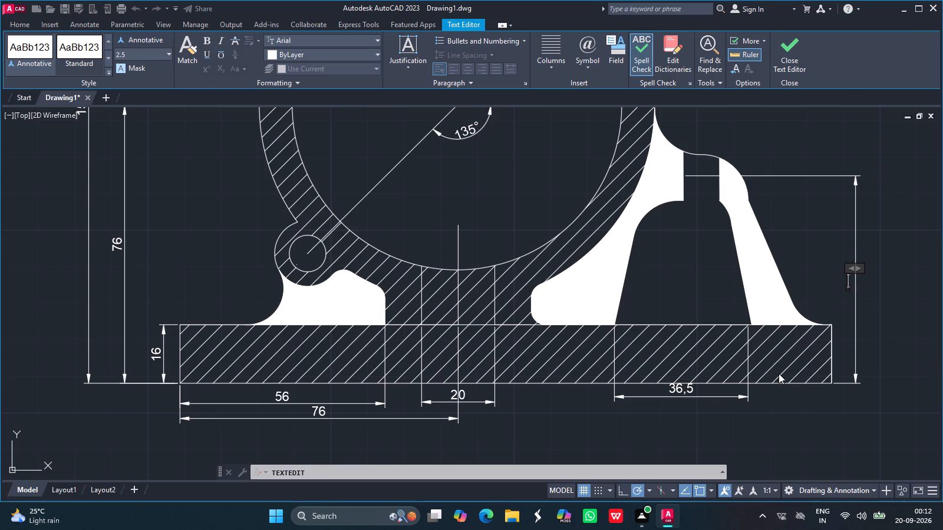
text(50)
click(803, 269)
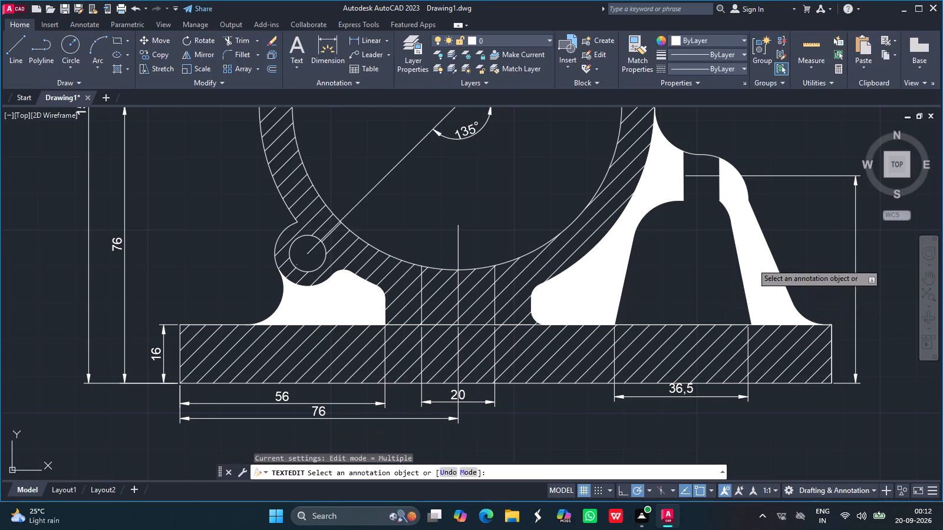
Add an angular dimension between the tapered opening's left sloping edge and the base's top edge, placed inside the opening.
key(Escape)
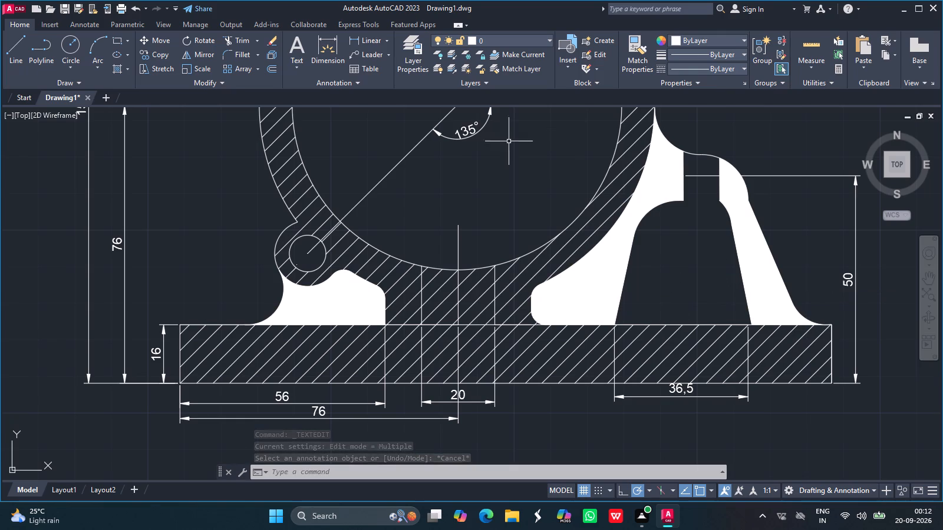
click(385, 41)
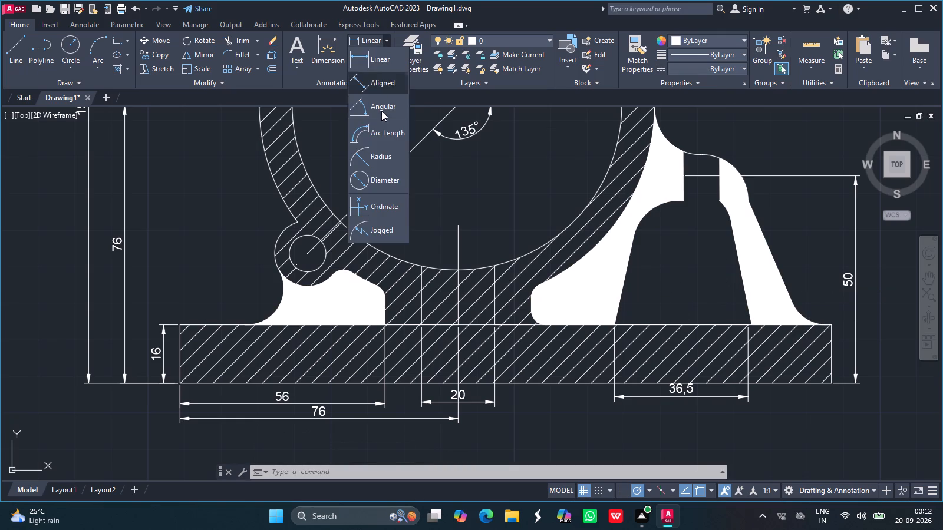
click(379, 111)
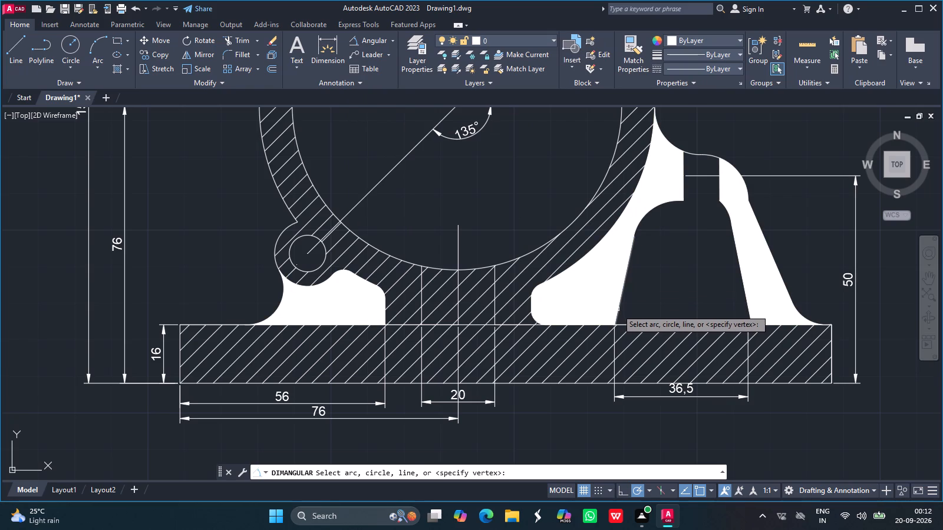
click(617, 309)
drag(631, 324, 638, 315)
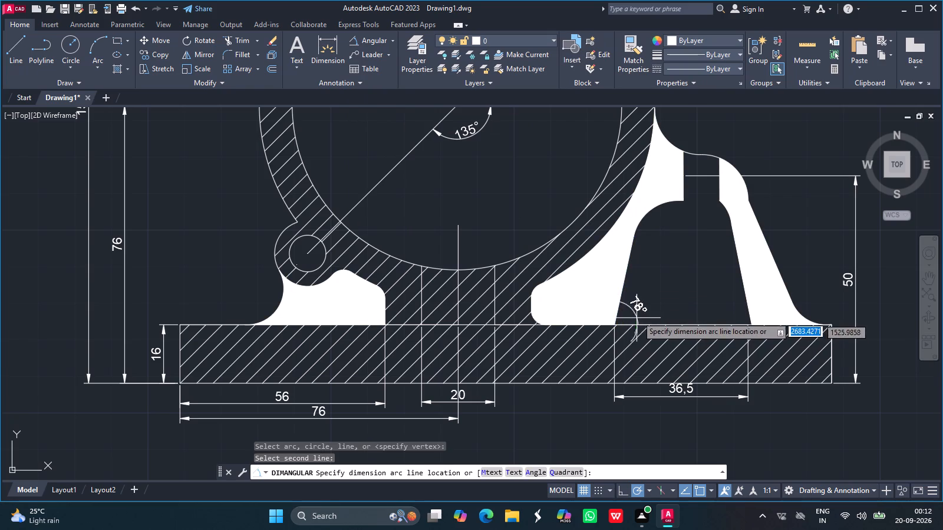
drag(638, 315, 643, 302)
click(643, 302)
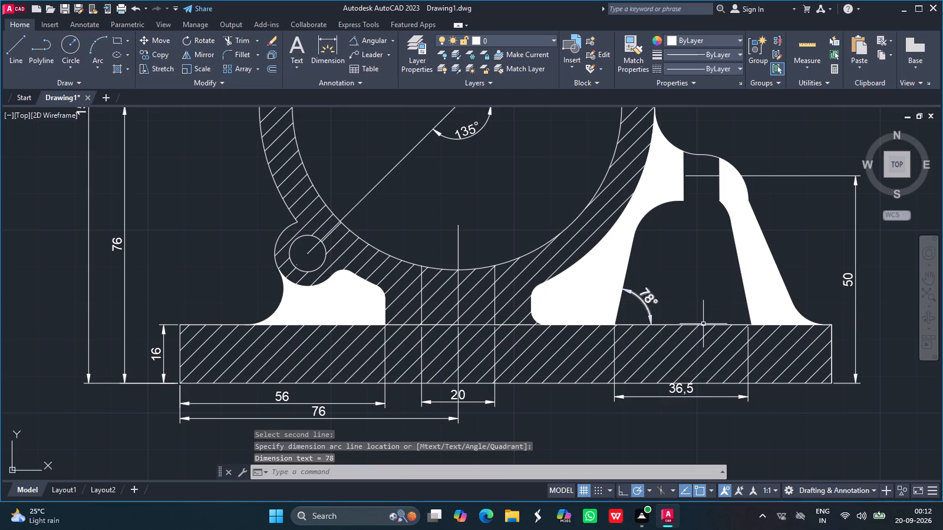
key(Escape)
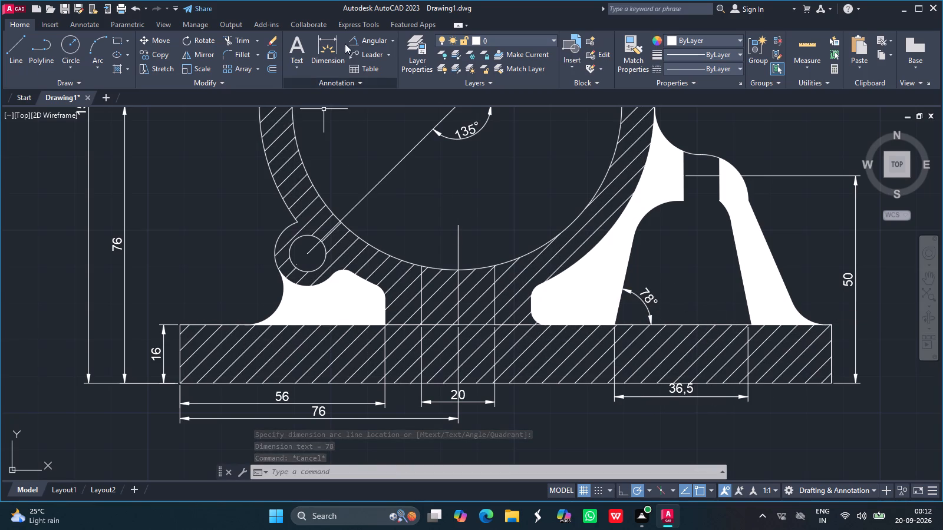
Add a horizontal linear dimension across the full length of the base, placed below the existing bottom dimensions.
click(393, 40)
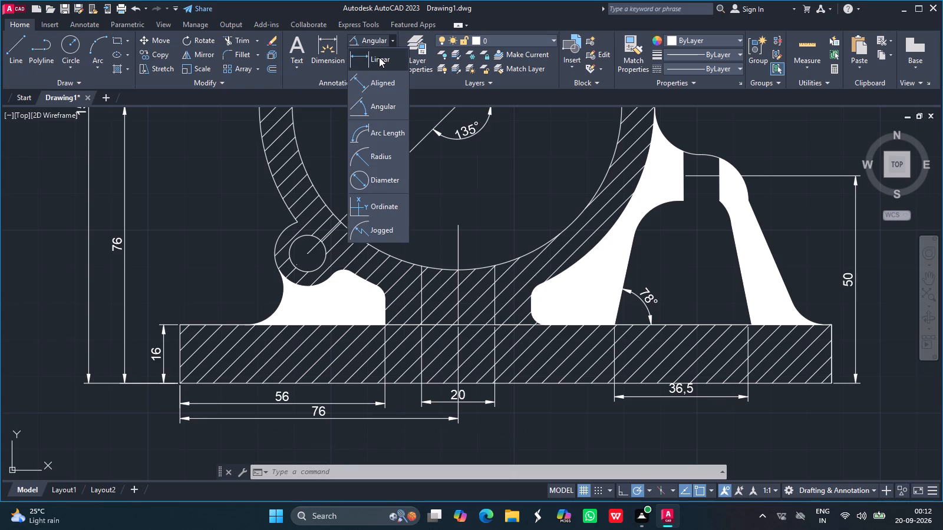
click(379, 57)
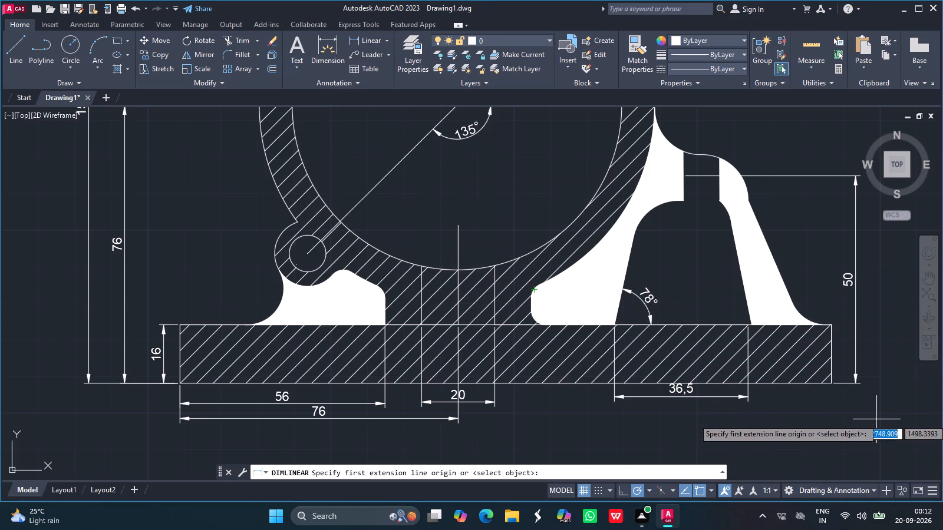
click(830, 386)
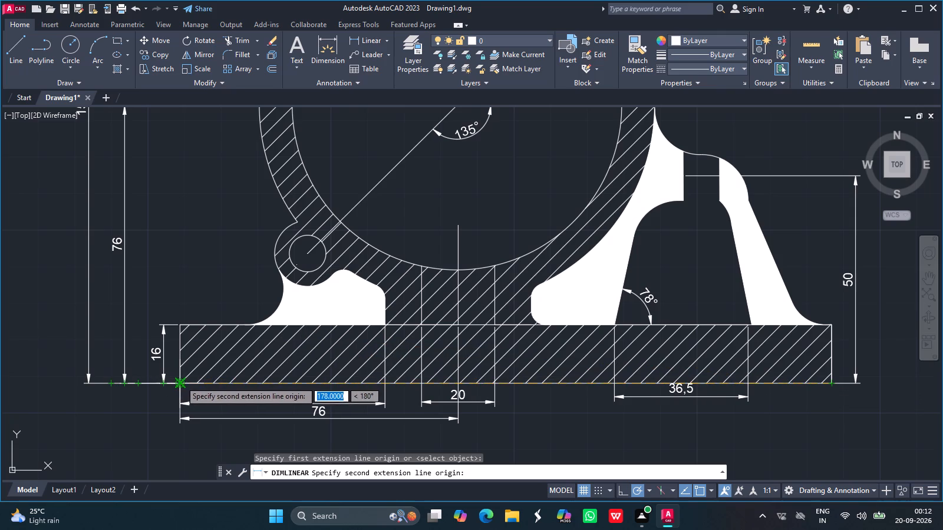
drag(180, 382, 195, 478)
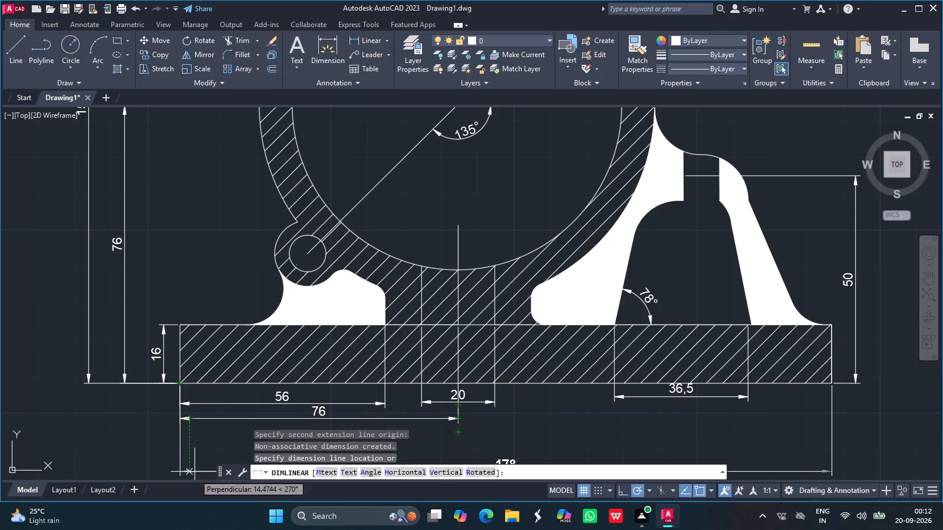
drag(195, 478, 194, 437)
click(194, 437)
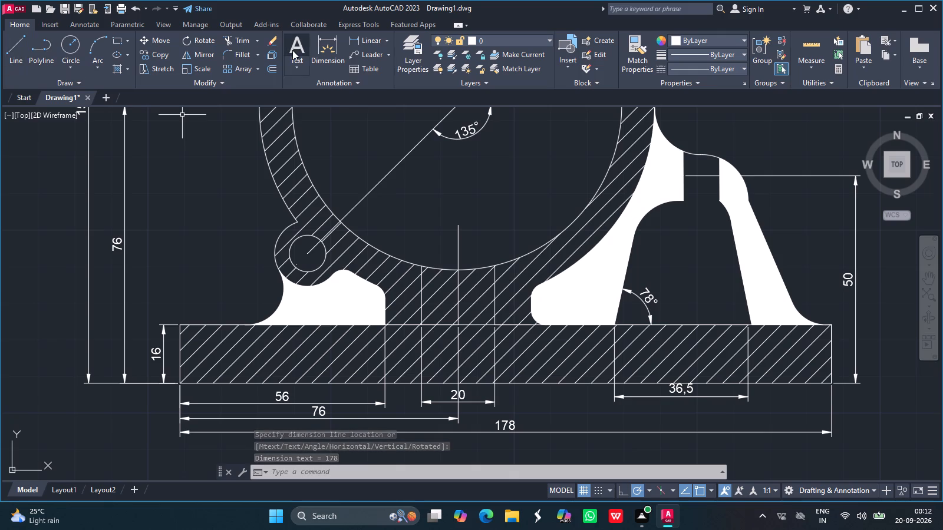
Add a horizontal linear dimension from the tapered opening's centre to its lower-right corner, placed just below the base's top edge.
click(352, 35)
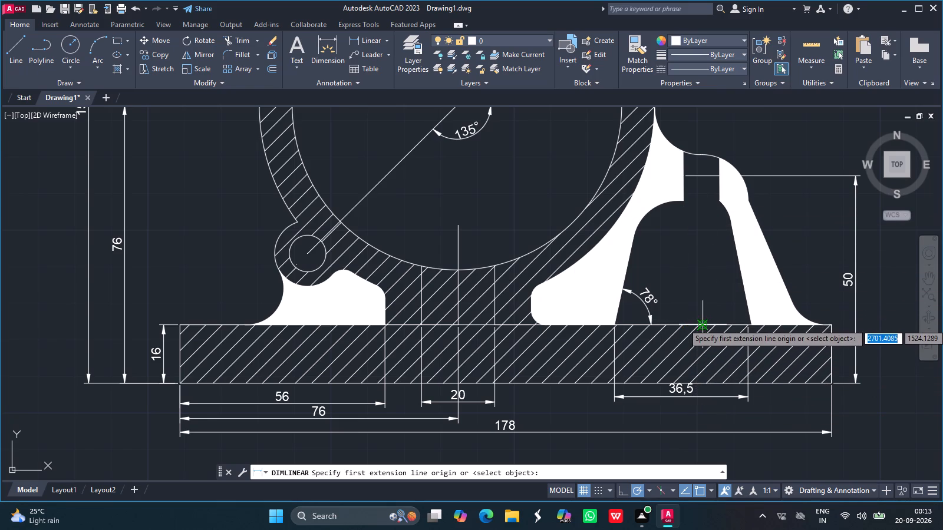
drag(705, 324, 746, 326)
drag(746, 326, 744, 340)
click(744, 340)
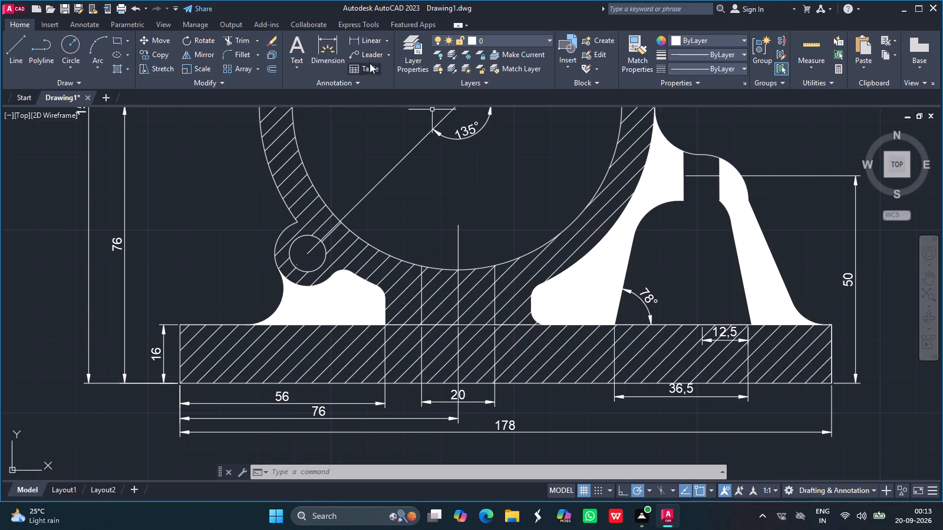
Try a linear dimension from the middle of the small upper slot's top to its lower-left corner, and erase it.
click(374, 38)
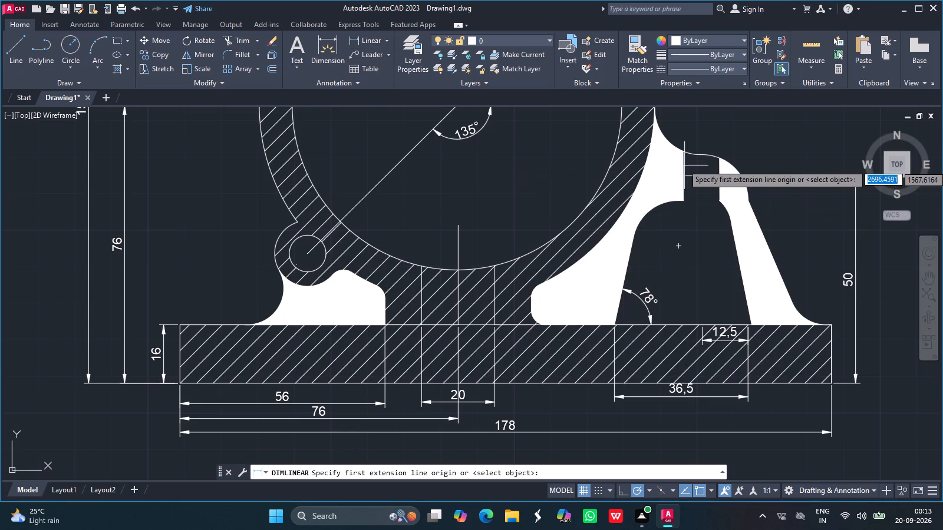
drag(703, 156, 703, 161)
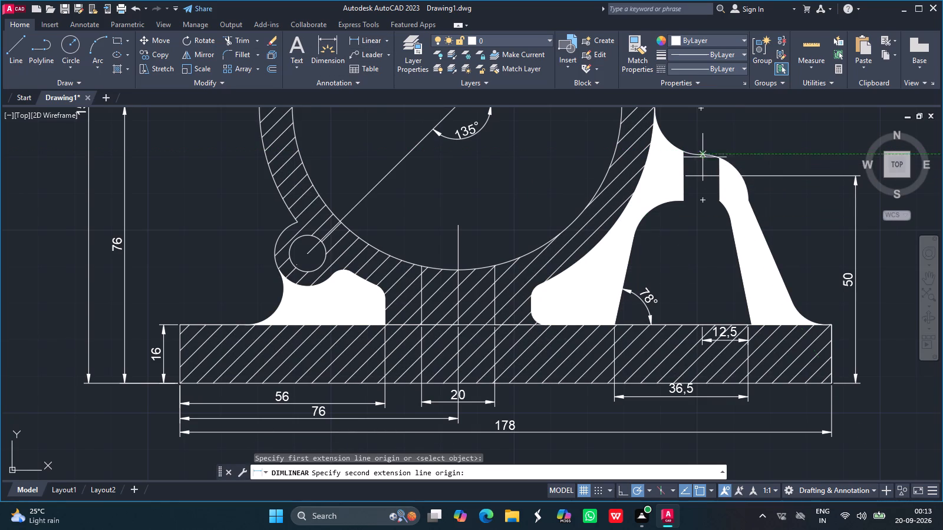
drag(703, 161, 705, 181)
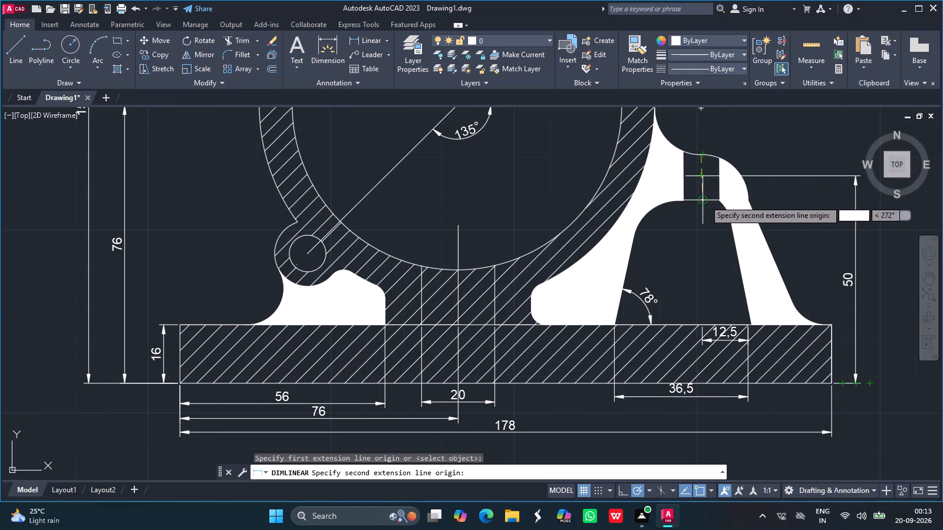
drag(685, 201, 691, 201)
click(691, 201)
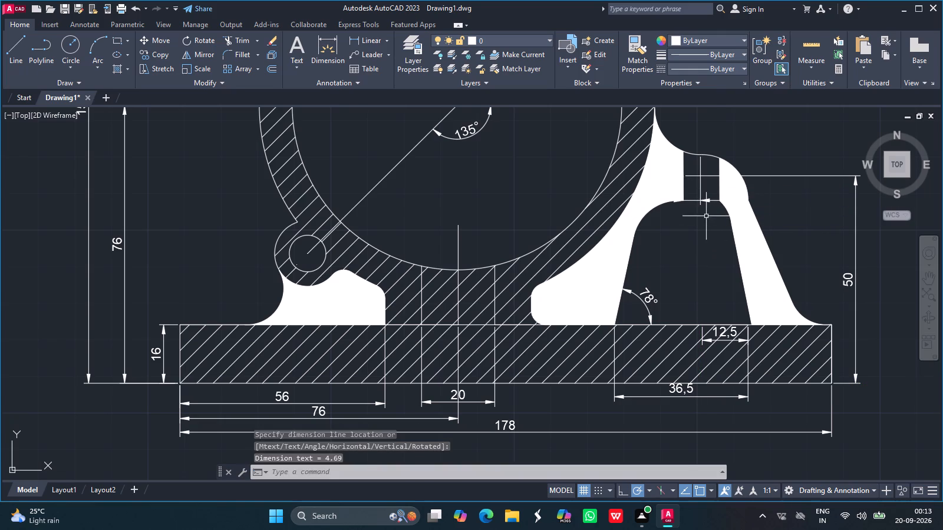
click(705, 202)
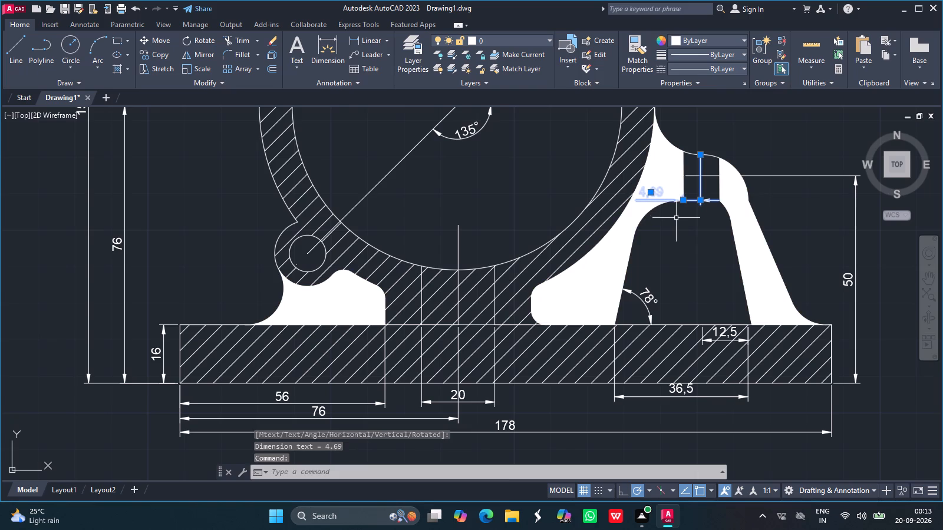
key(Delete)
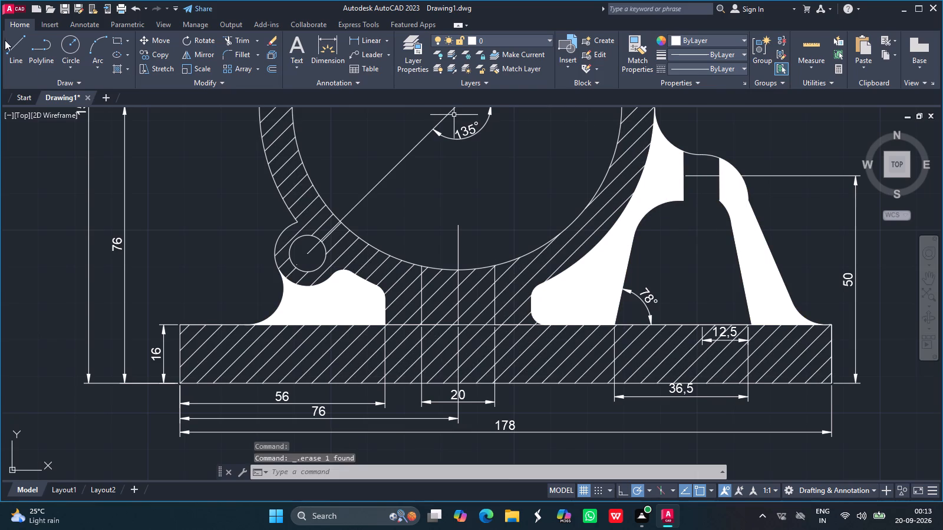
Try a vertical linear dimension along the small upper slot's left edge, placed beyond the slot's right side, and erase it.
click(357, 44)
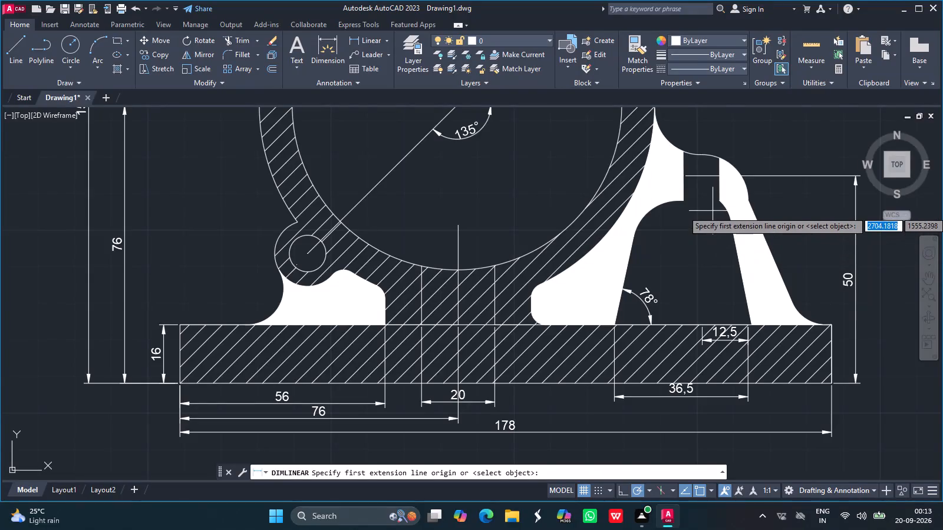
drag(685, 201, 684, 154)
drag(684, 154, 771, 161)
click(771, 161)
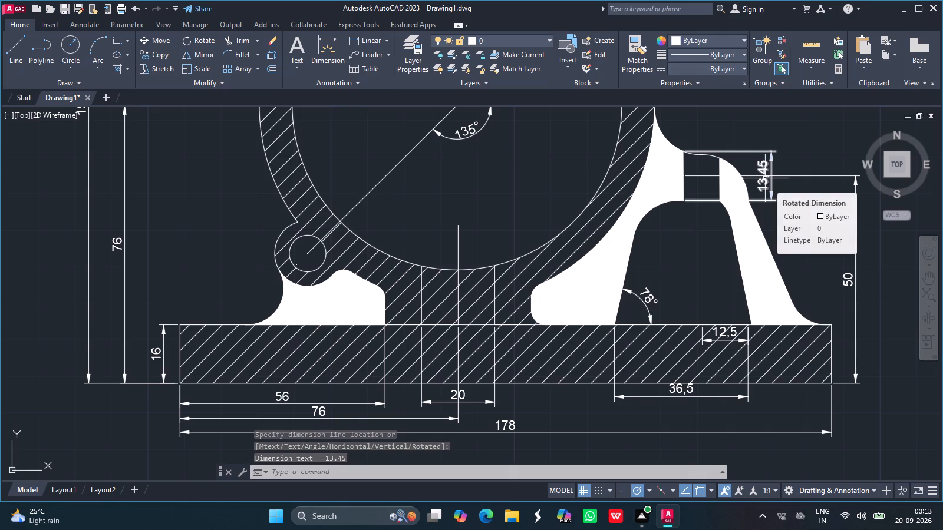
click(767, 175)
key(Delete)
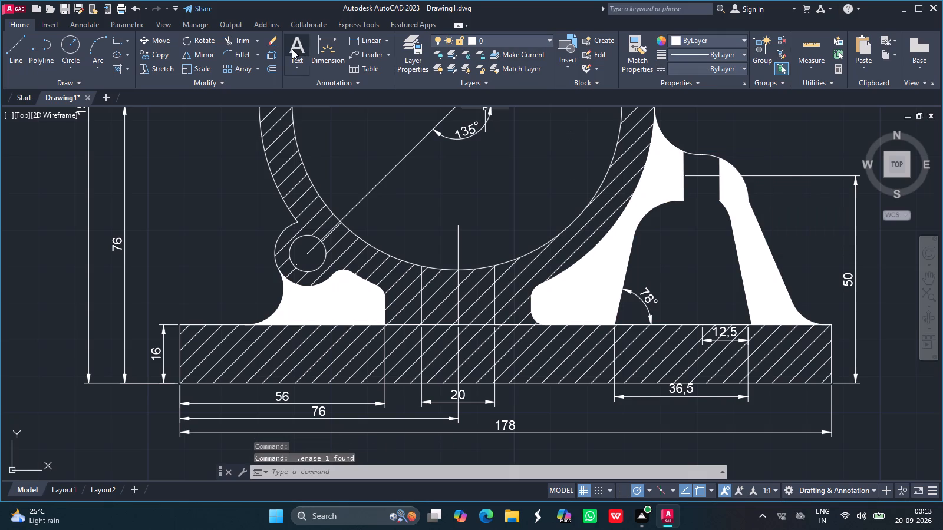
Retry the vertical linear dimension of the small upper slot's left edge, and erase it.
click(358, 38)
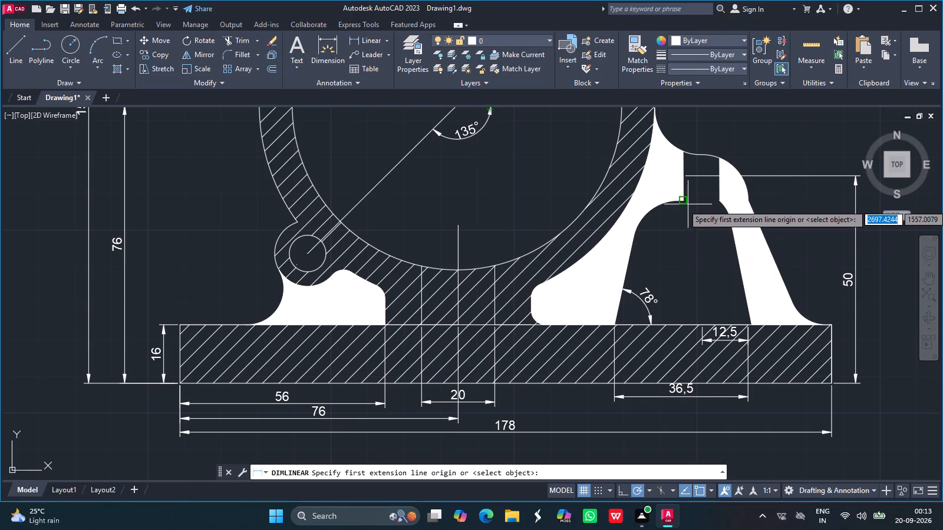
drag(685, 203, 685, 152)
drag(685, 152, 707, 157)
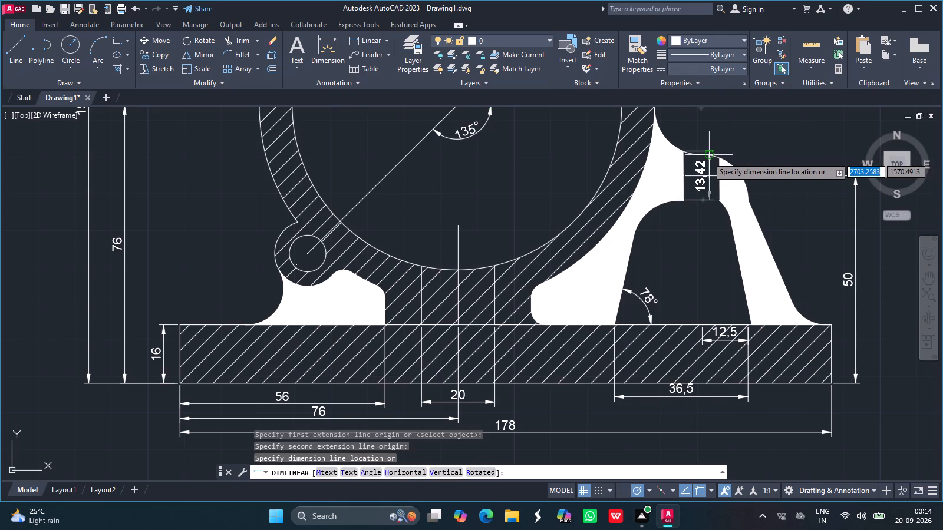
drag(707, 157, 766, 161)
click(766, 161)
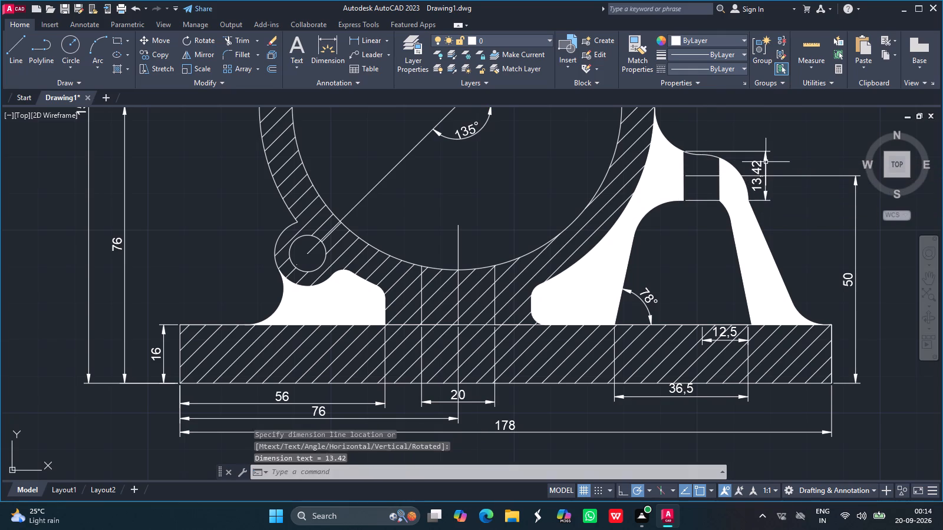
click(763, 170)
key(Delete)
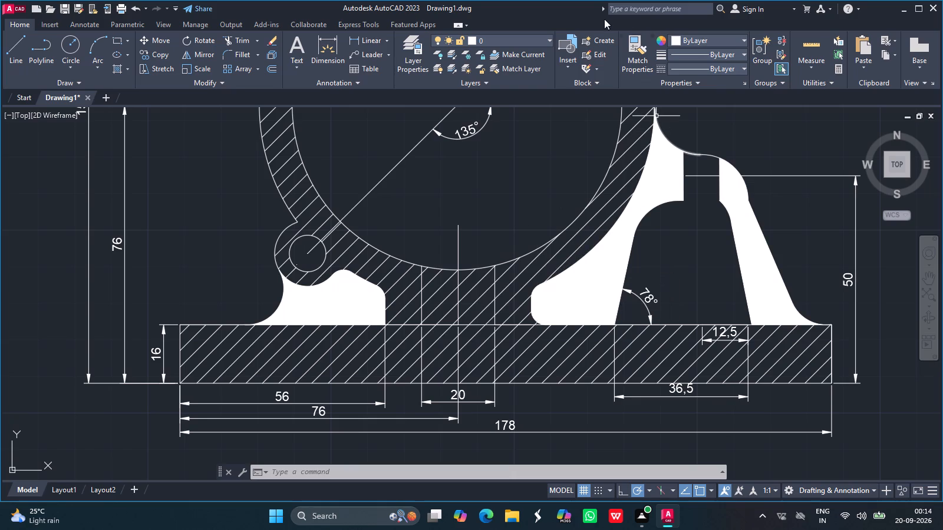
Add a radius dimension to the upper rounded corner of the filled rib right of the central support, with its text inside the ring.
click(390, 38)
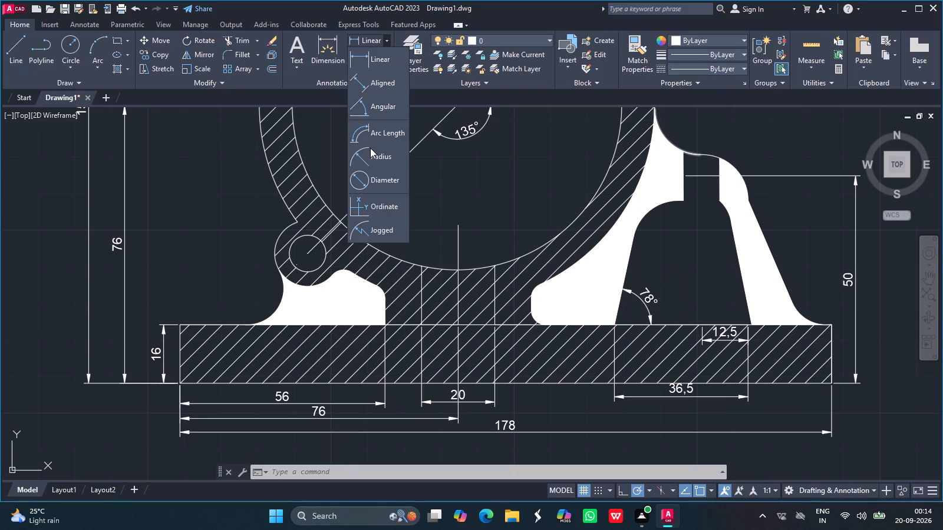
click(370, 148)
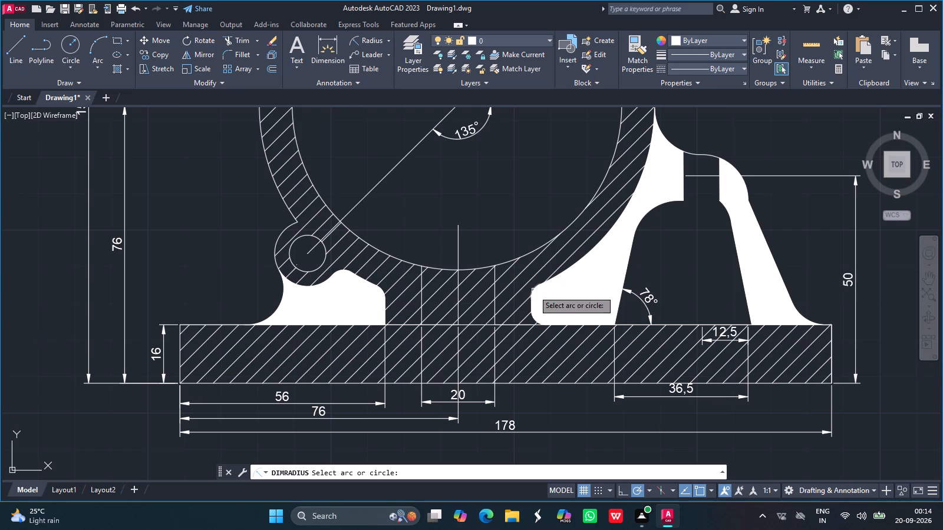
drag(533, 291, 510, 244)
click(510, 244)
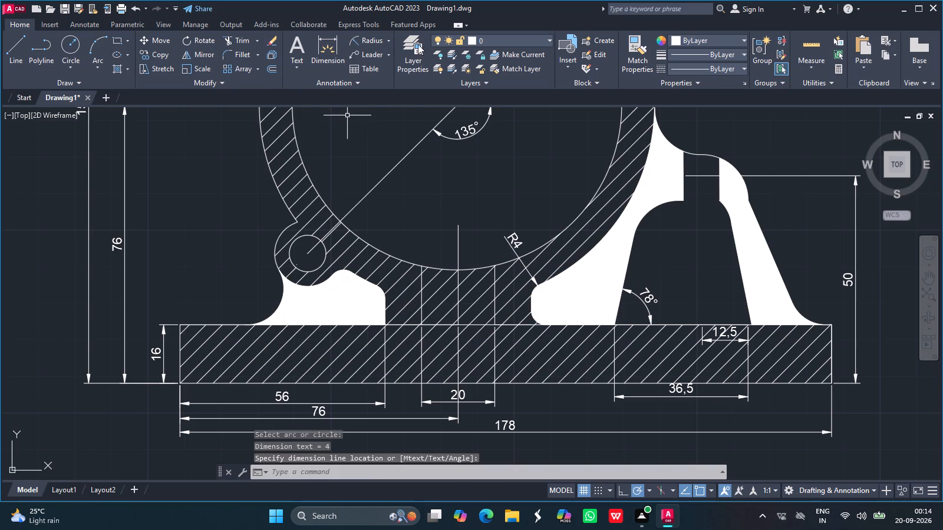
Add a radius dimension to the concave arc joining the lower-left lug to the base, with its text outside the profile.
click(362, 40)
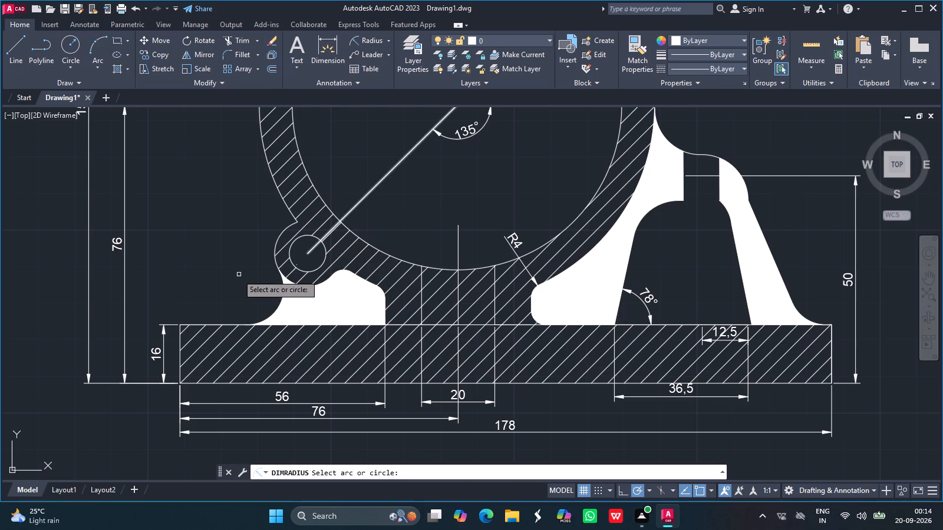
click(275, 309)
click(262, 295)
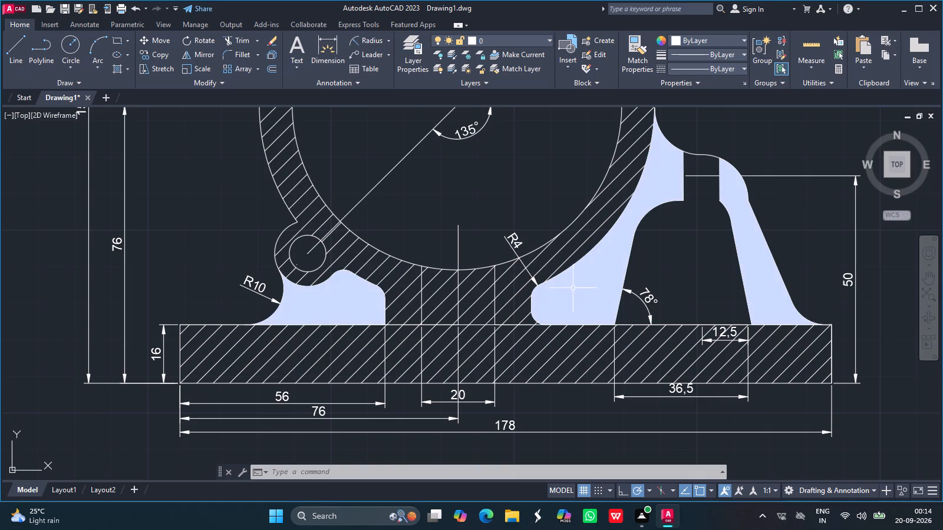
Add a radius dimension to the concave arc where the sloping right rib meets the base, with its text outside the profile.
scroll(532, 220, up, 1)
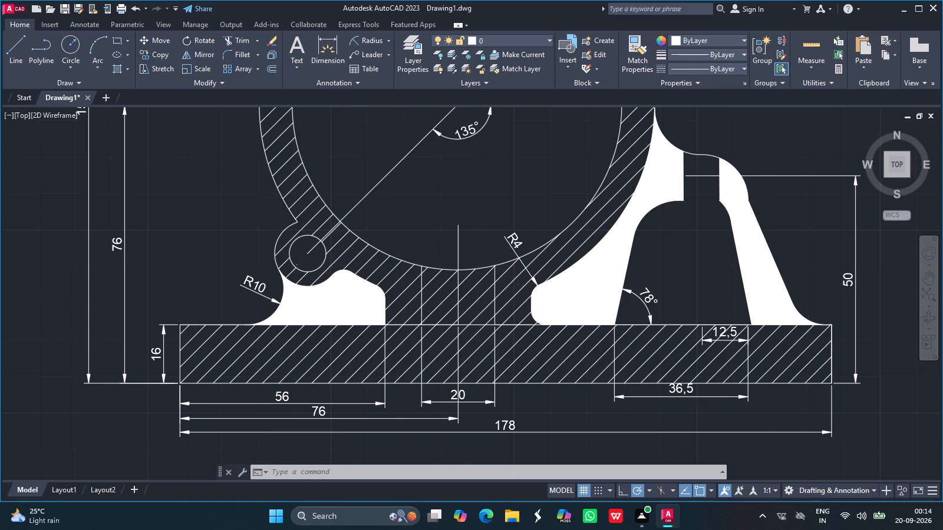
ctrl+scroll(545, 213, down, 2)
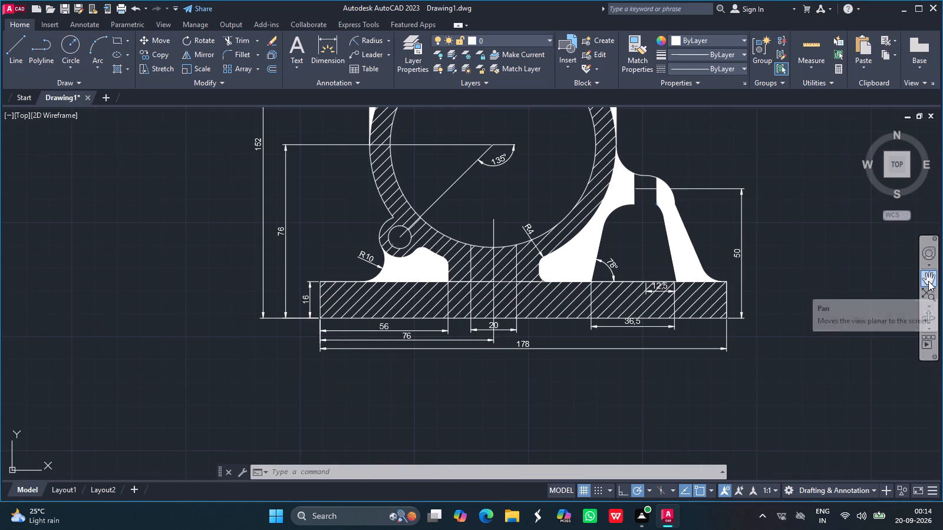
click(928, 281)
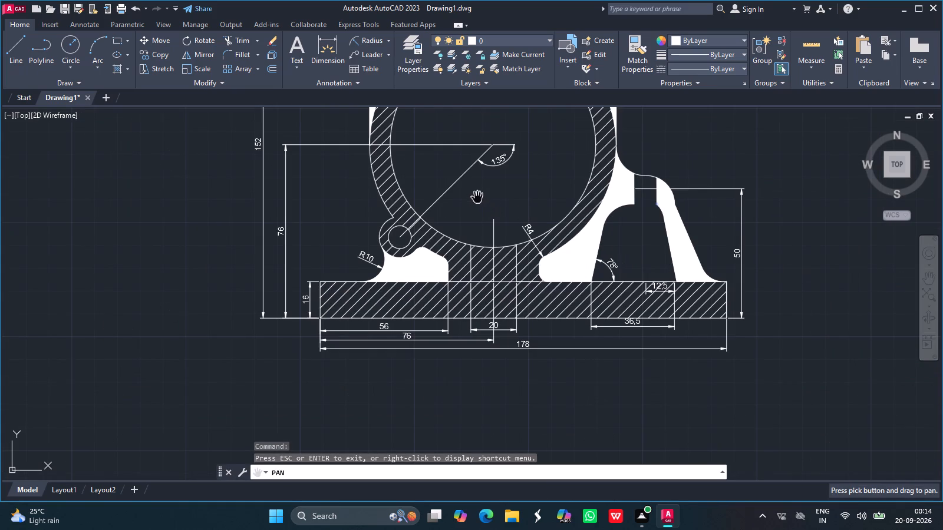
drag(479, 196, 446, 257)
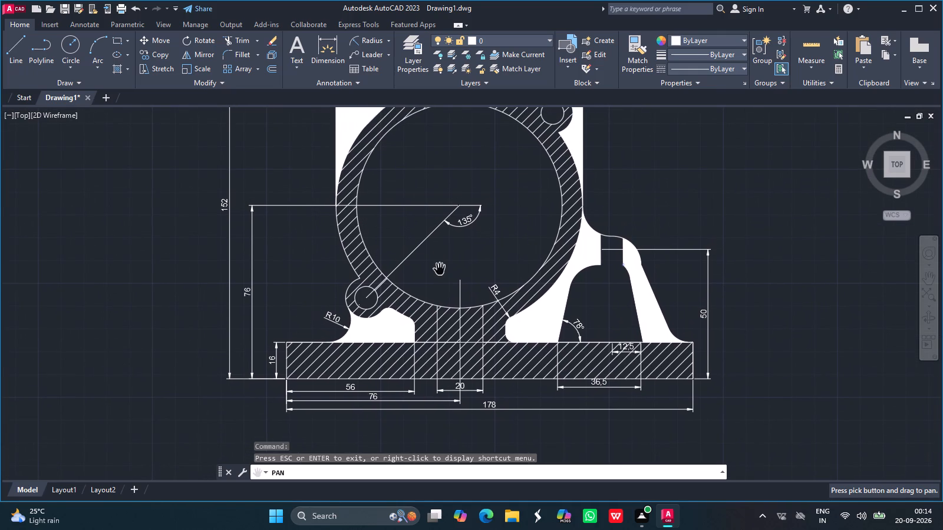
key(Escape)
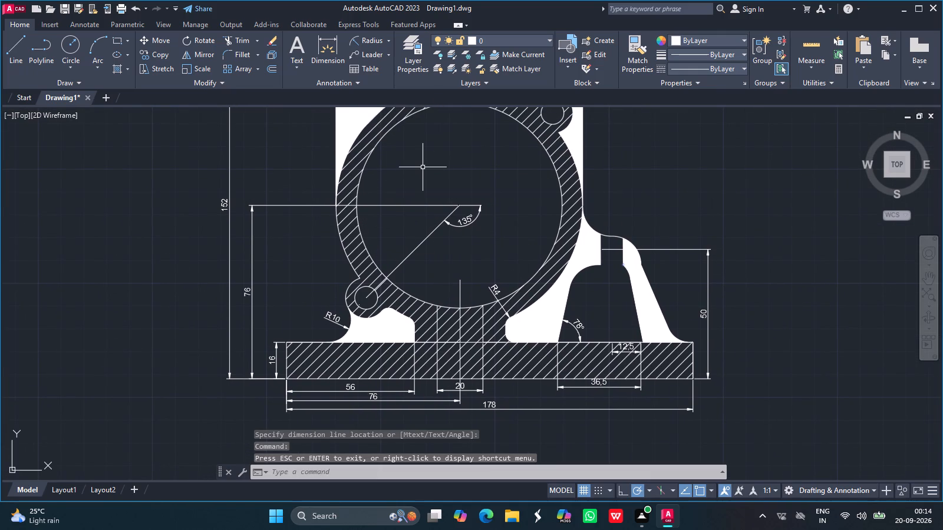
click(371, 38)
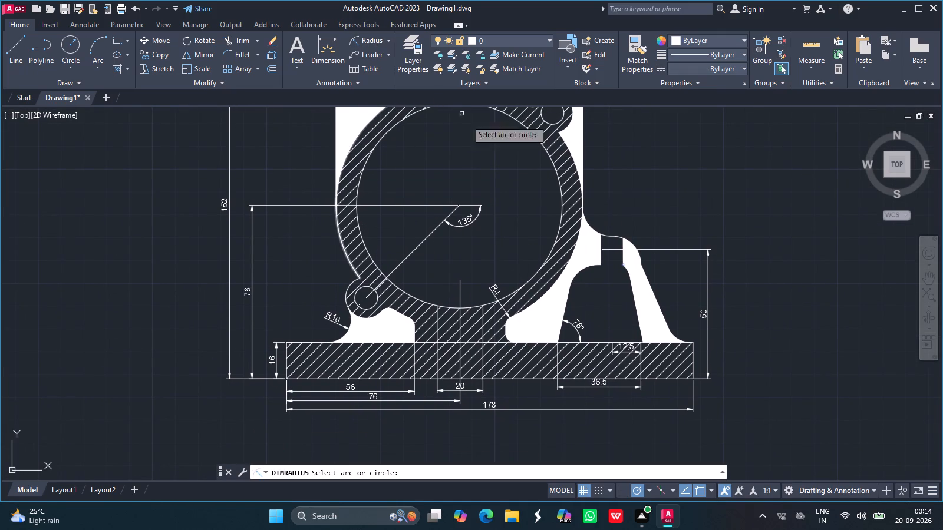
click(676, 334)
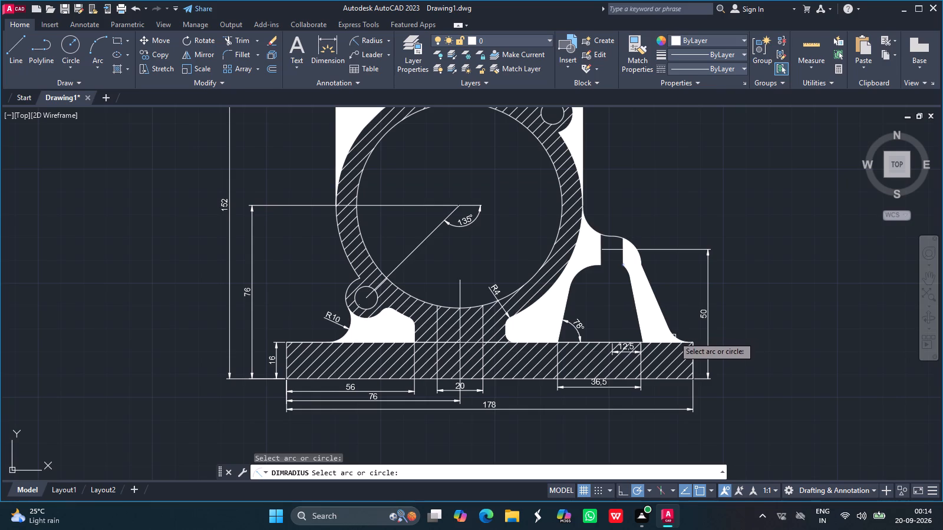
click(674, 337)
click(683, 323)
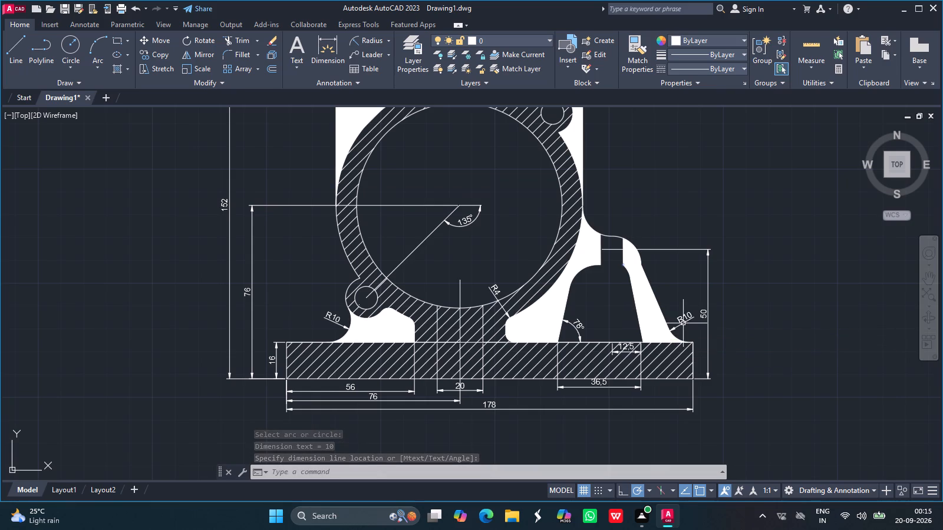
Add a radius dimension to the rounded upper shoulder of the right-hand rib, with its text above and outside the profile.
click(377, 40)
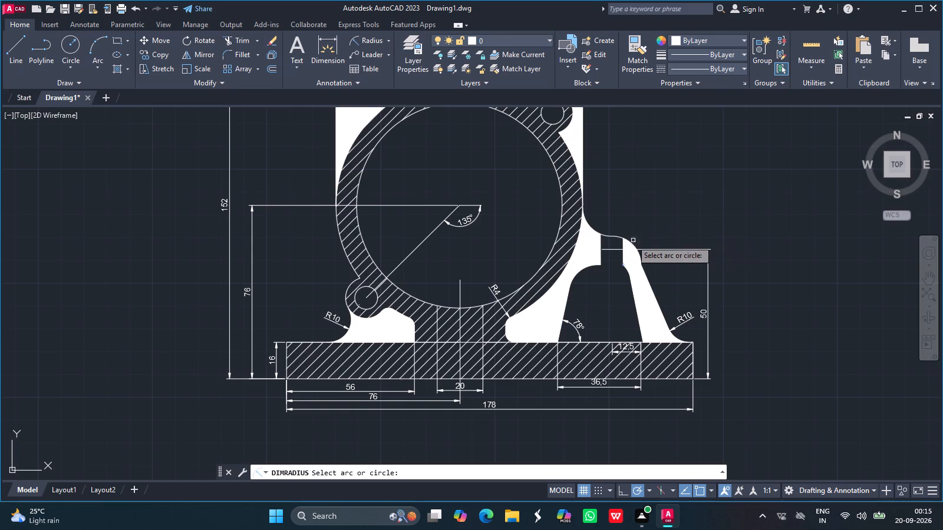
drag(629, 240, 641, 227)
click(641, 227)
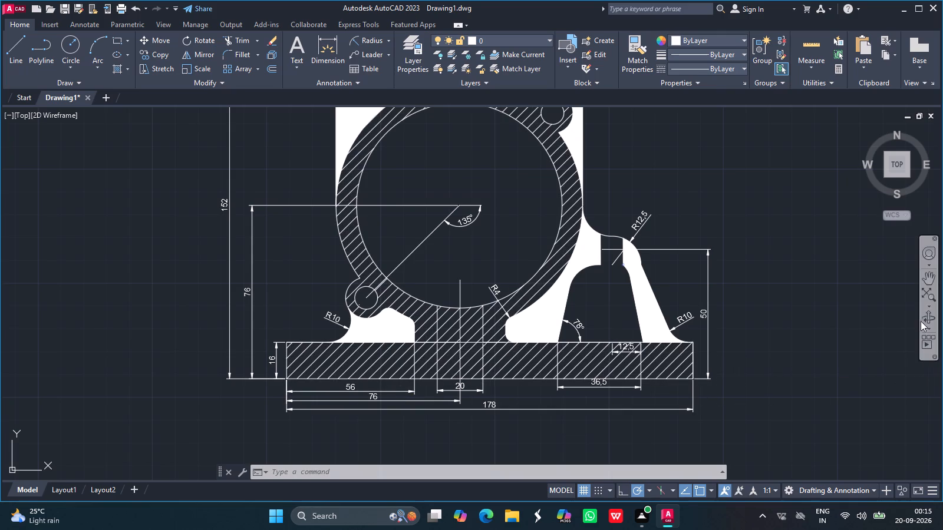
Add a radius dimension to the small hole in the upper-right lug, with its text beyond the right wall.
click(930, 282)
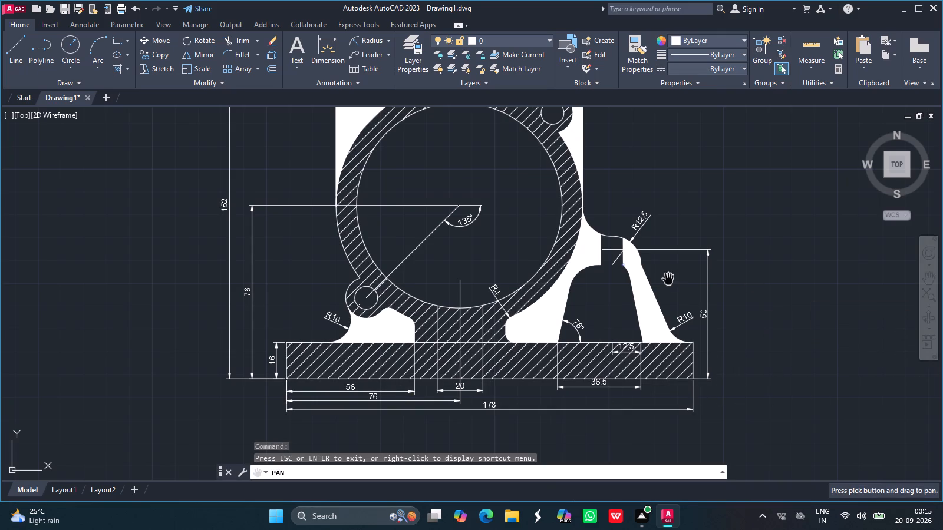
drag(461, 230, 446, 356)
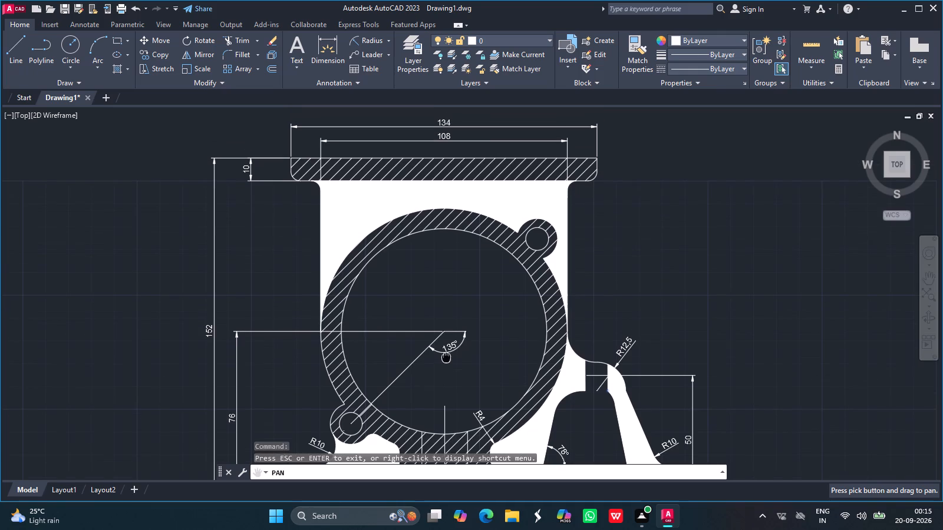
drag(473, 300, 472, 330)
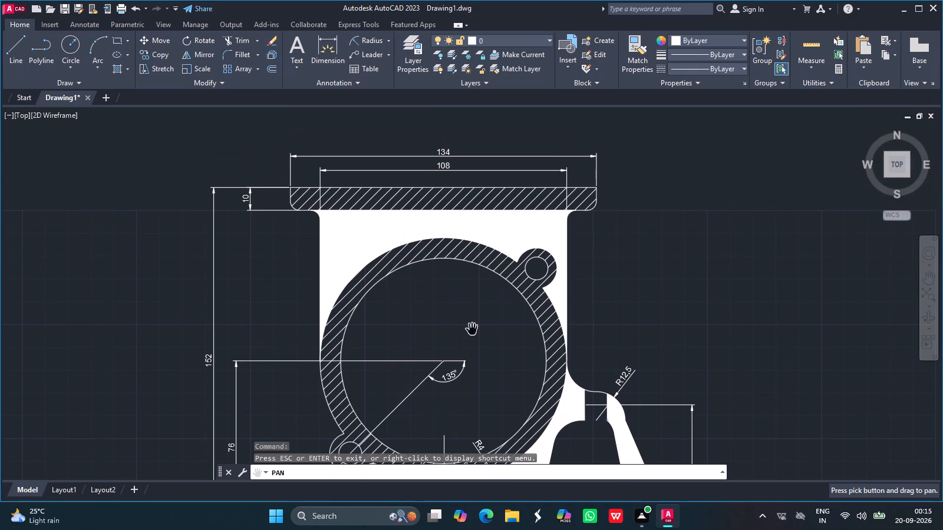
key(Escape)
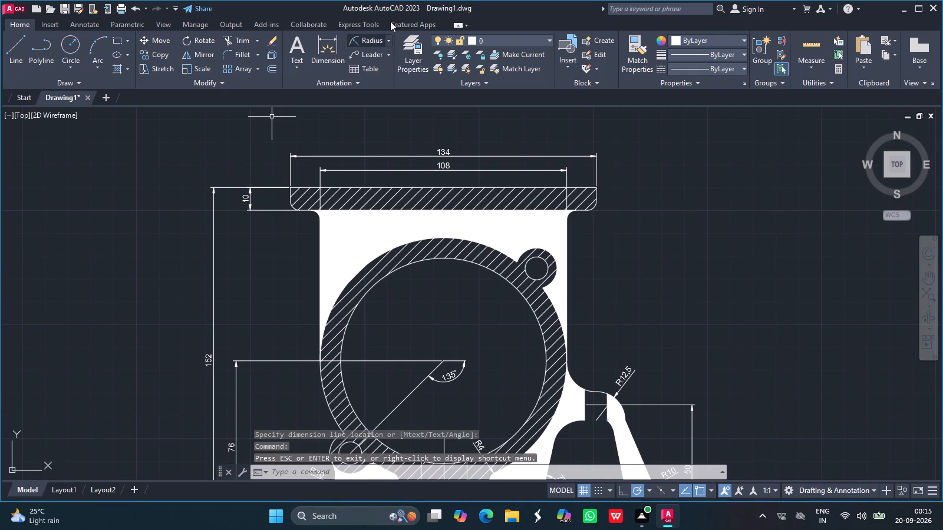
click(367, 42)
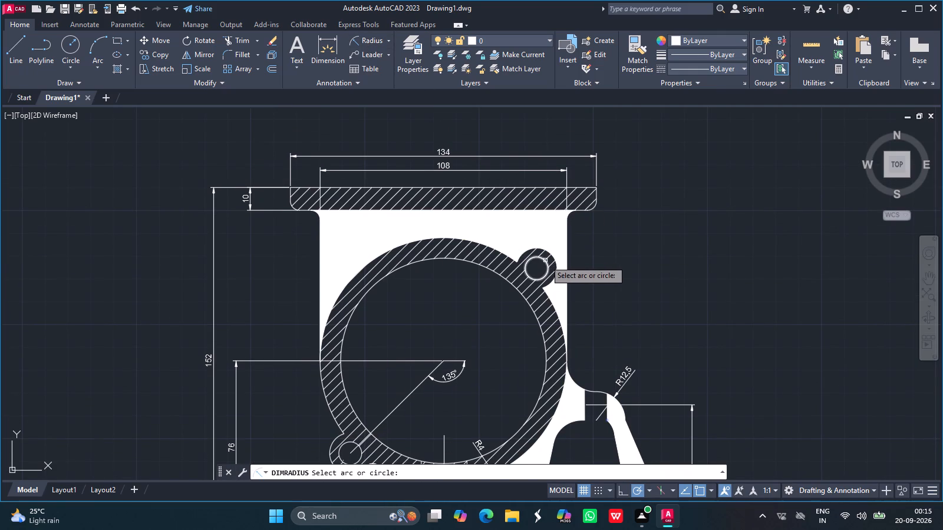
drag(545, 260, 583, 269)
drag(583, 269, 461, 250)
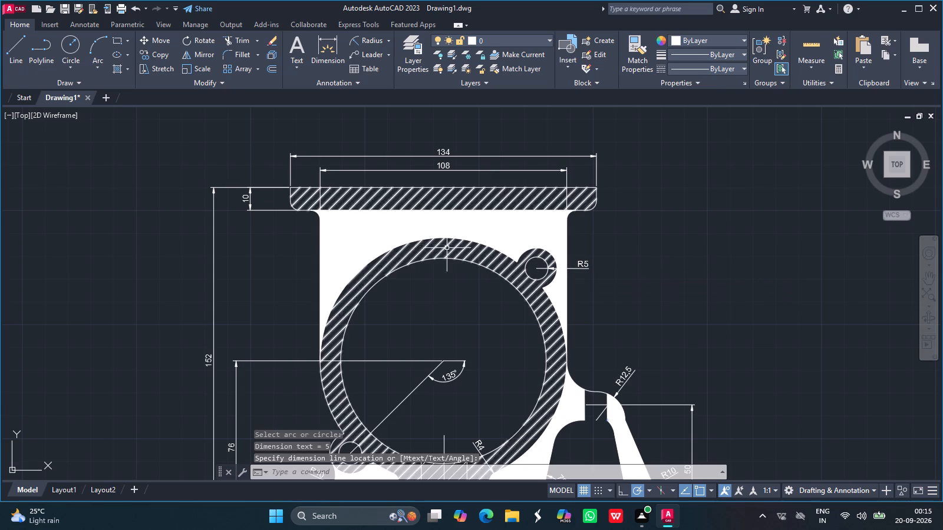
Add a diameter dimension to the outer arc of the upper-right lug, with its text beyond the right wall.
click(390, 39)
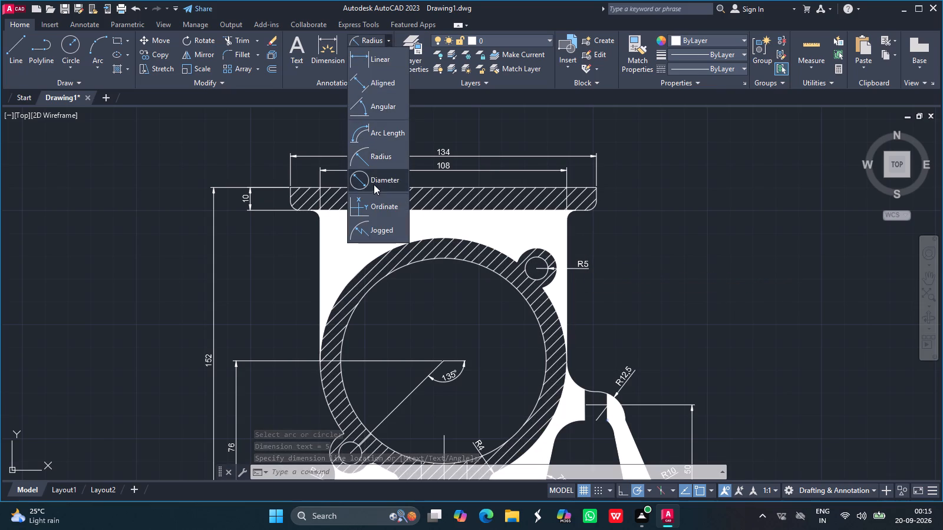
click(374, 185)
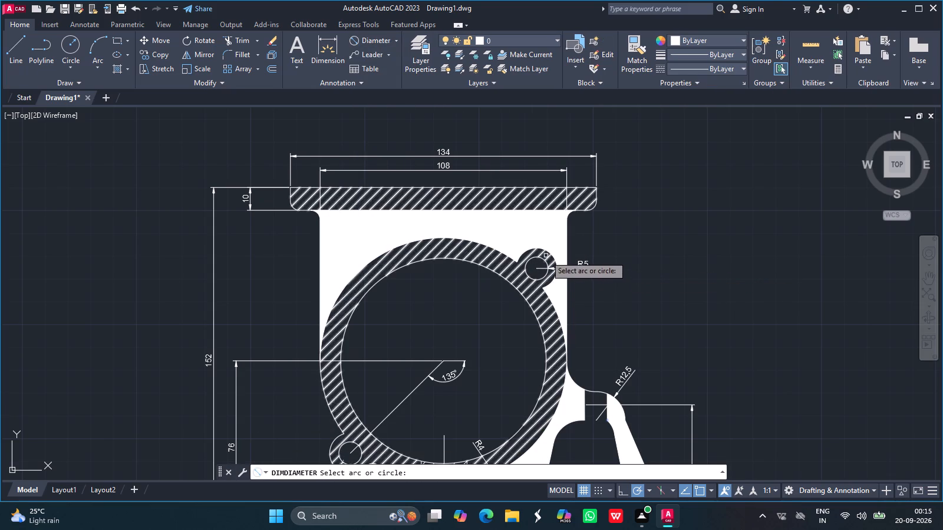
drag(548, 251, 594, 252)
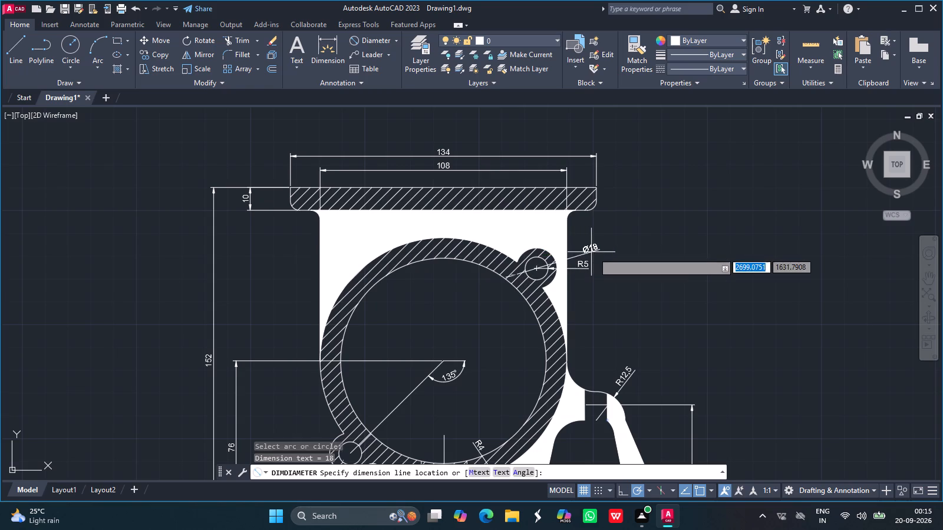
drag(594, 252, 601, 253)
click(601, 253)
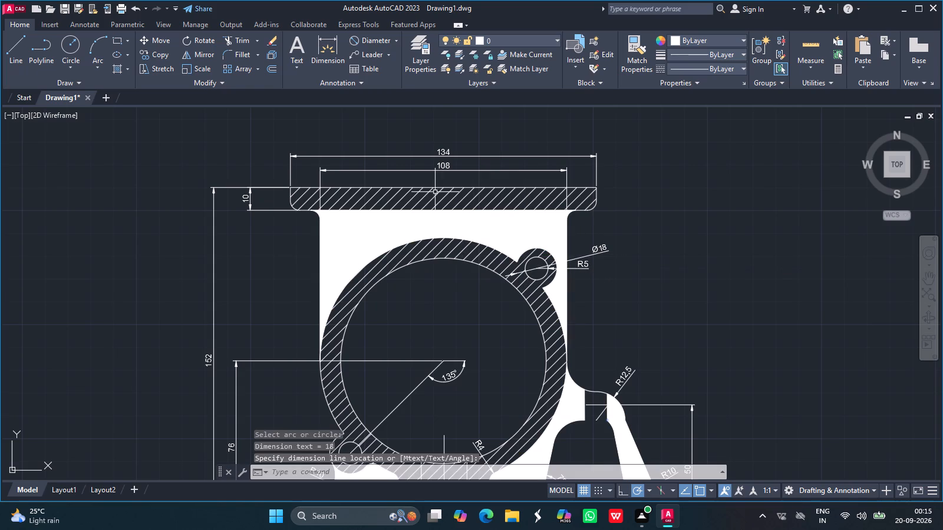
Add a radius dimension to the fillet between the right wall and the top flange, with its text outside the wall.
click(397, 39)
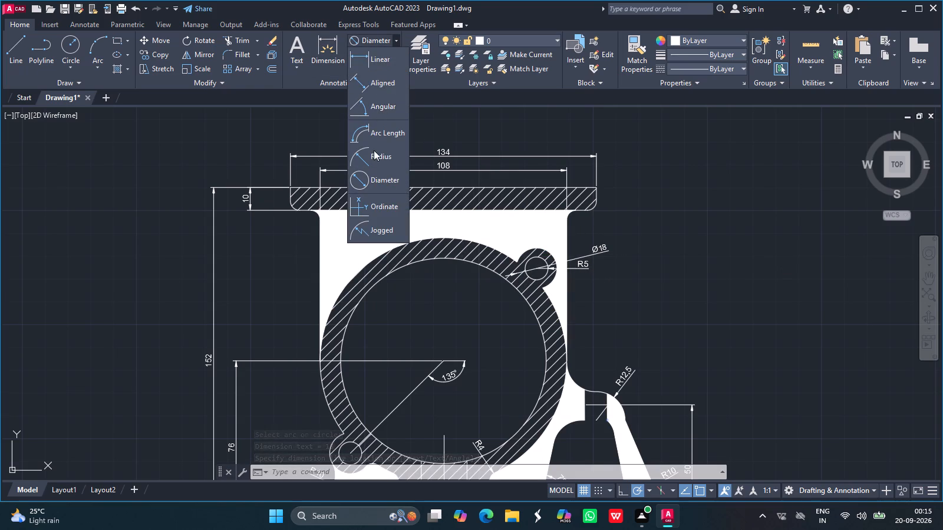
click(374, 160)
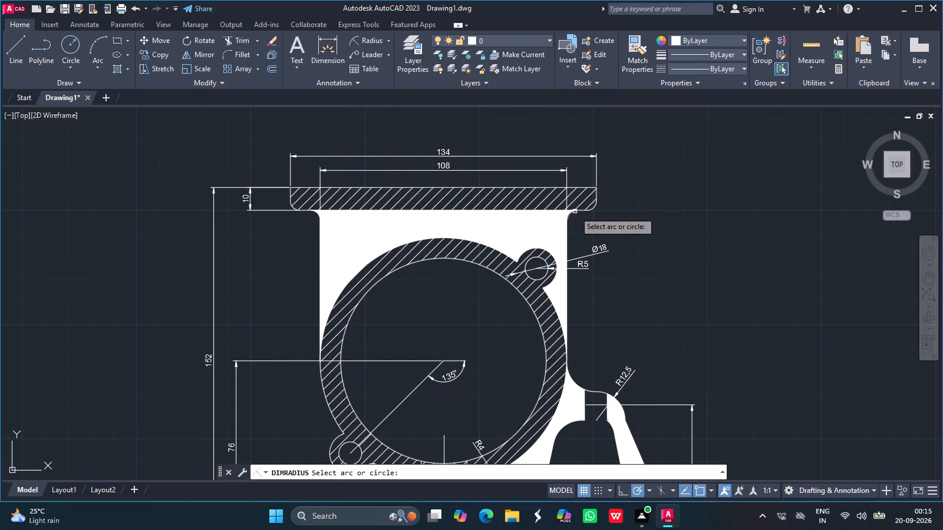
click(574, 213)
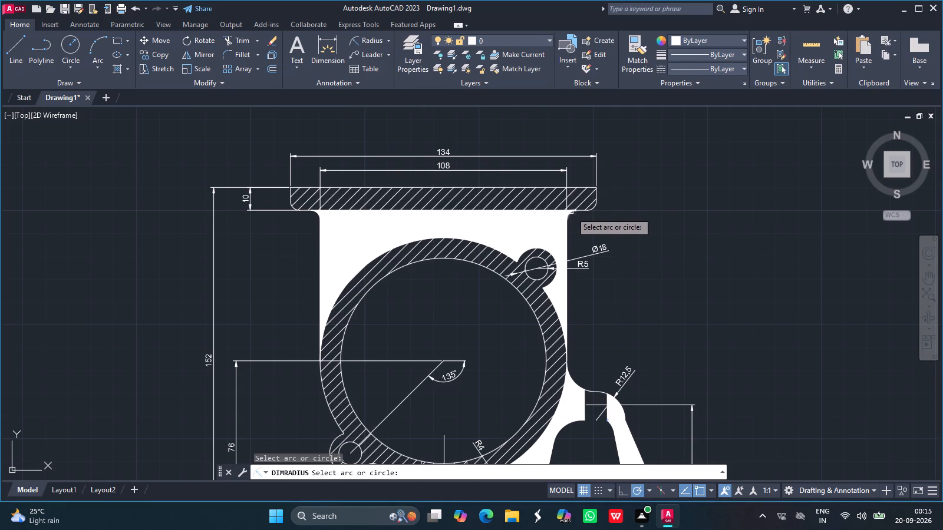
drag(571, 212, 588, 222)
click(588, 222)
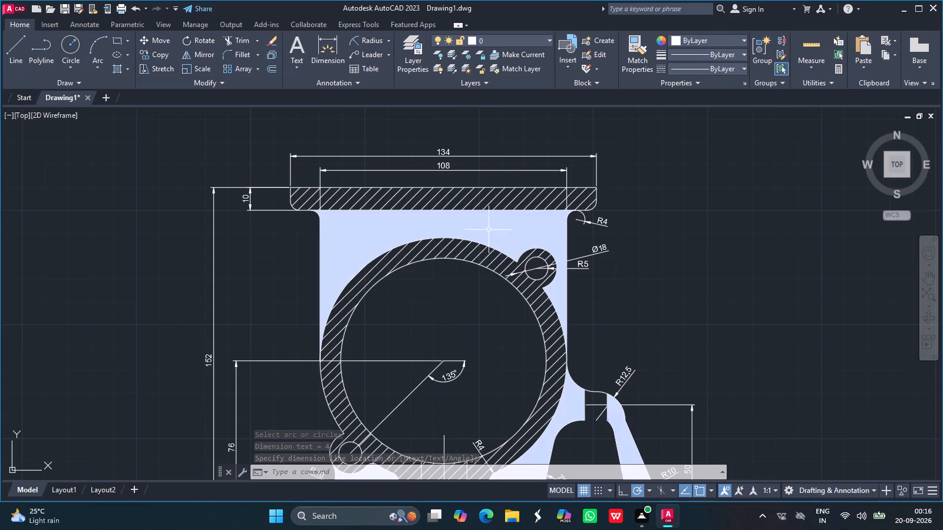
click(367, 39)
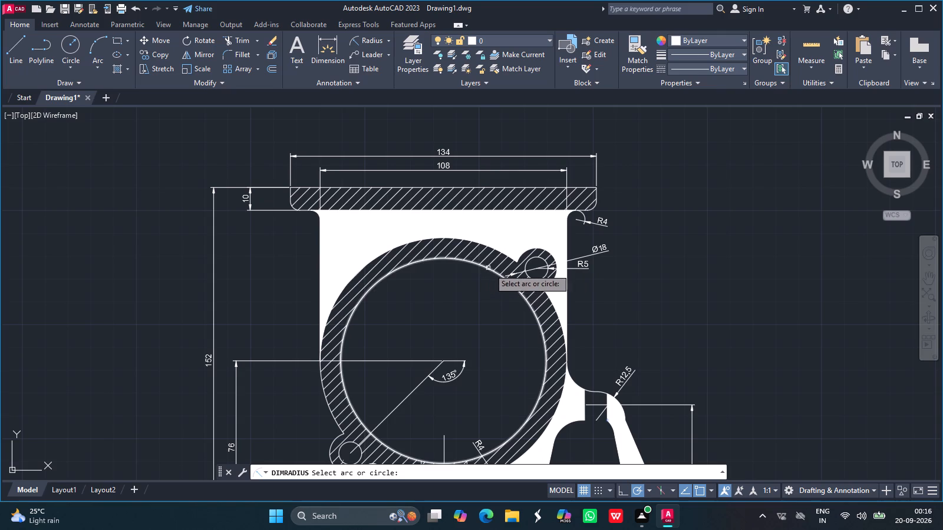
key(Escape)
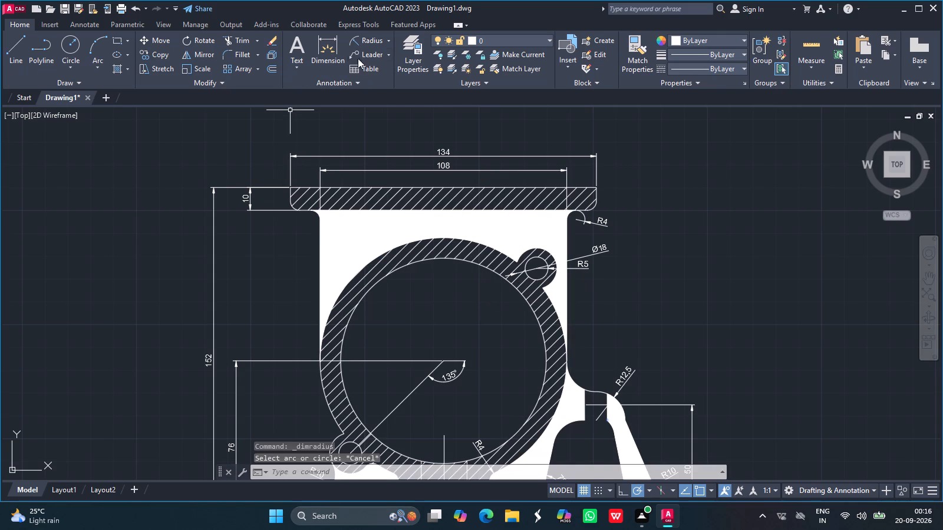
Fillet the corner between the ring's outer arc and the upper-right lug's upper side with radius 4.
click(236, 52)
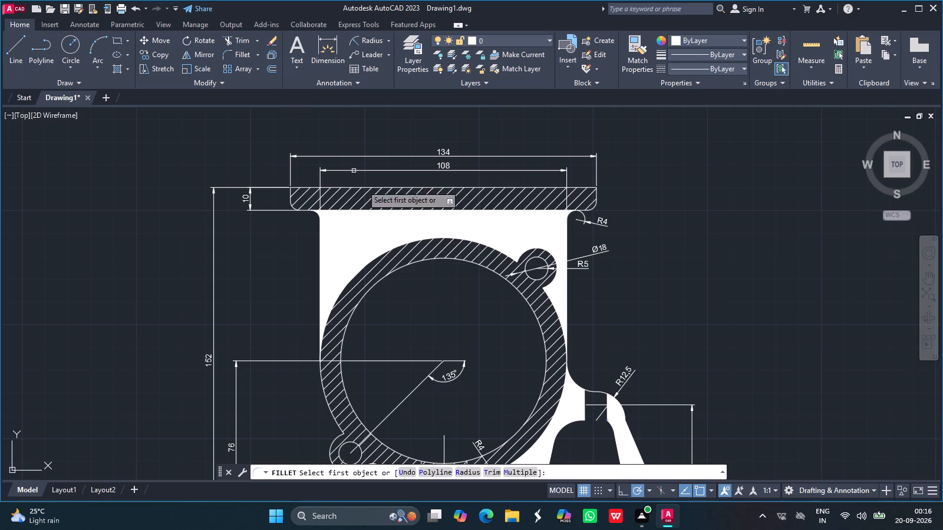
click(470, 476)
key(4)
key(Return)
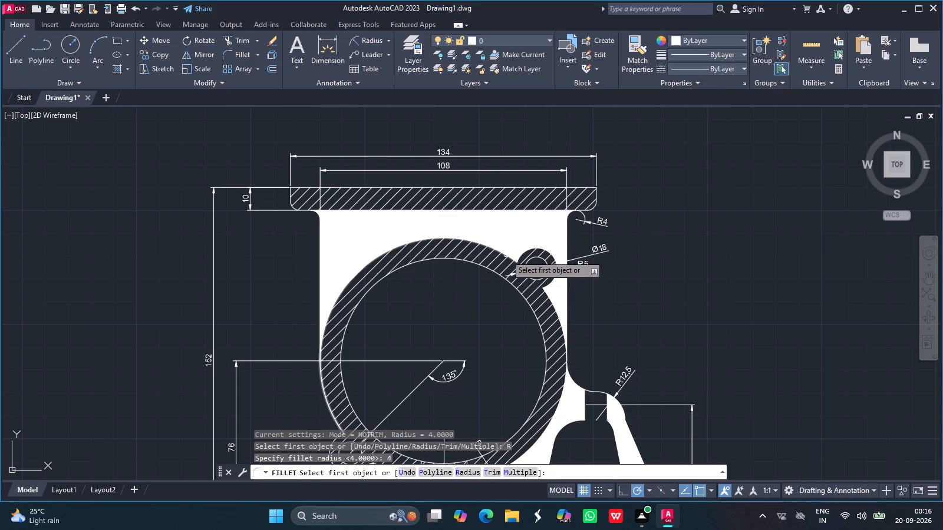
drag(506, 255, 521, 256)
click(521, 256)
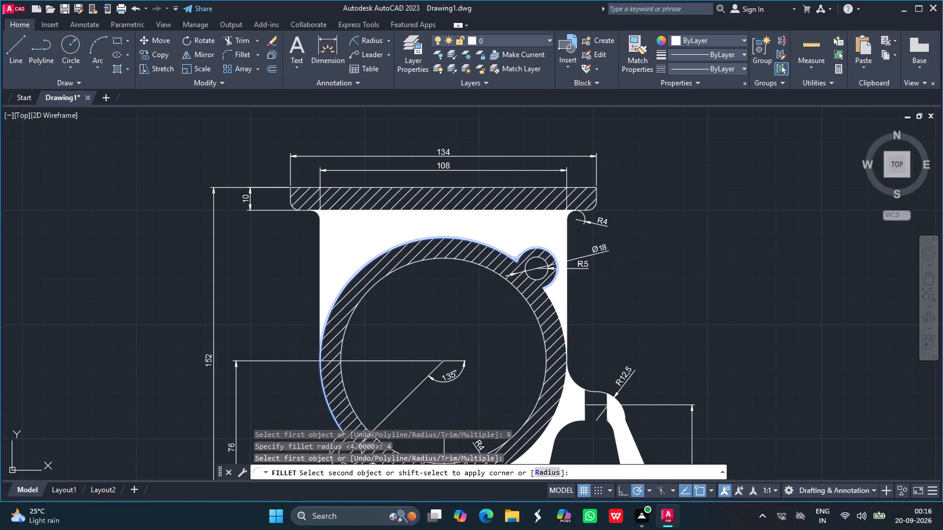
ctrl+scroll(504, 263, up, 4)
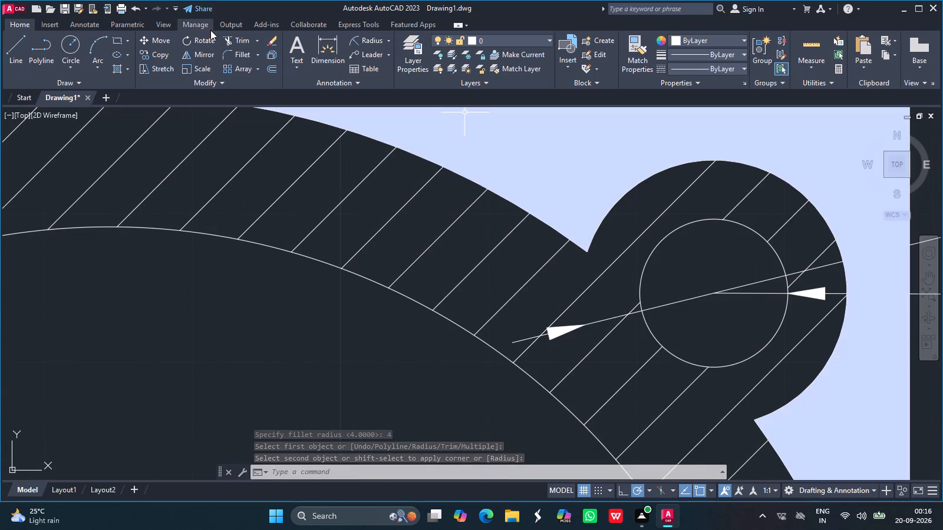
Trim the leftover arc ends at the corner between the ring and the upper-right lug's upper side.
click(227, 42)
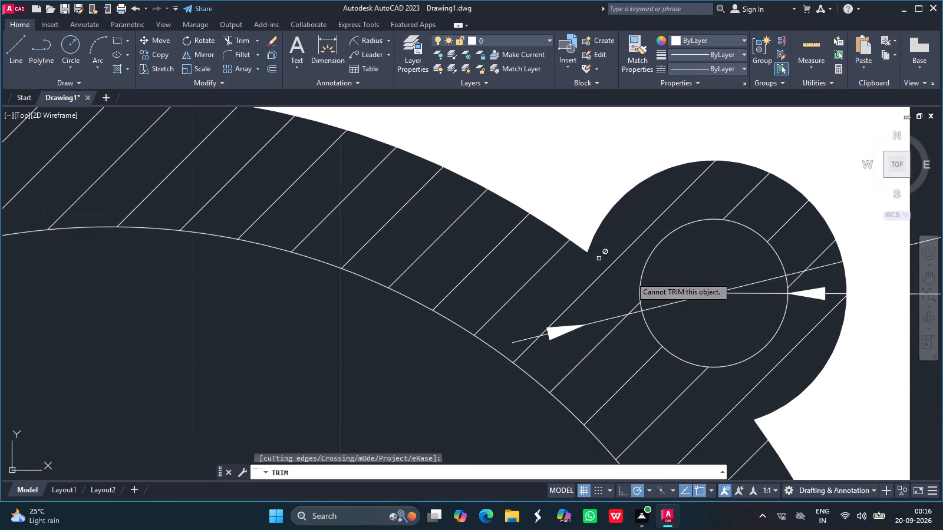
drag(583, 249, 589, 249)
click(589, 249)
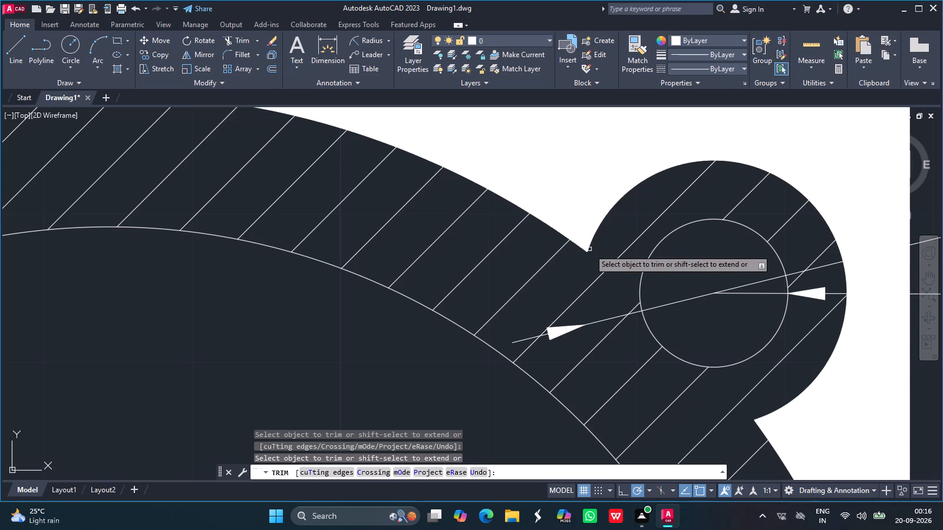
ctrl+scroll(568, 254, down, 1)
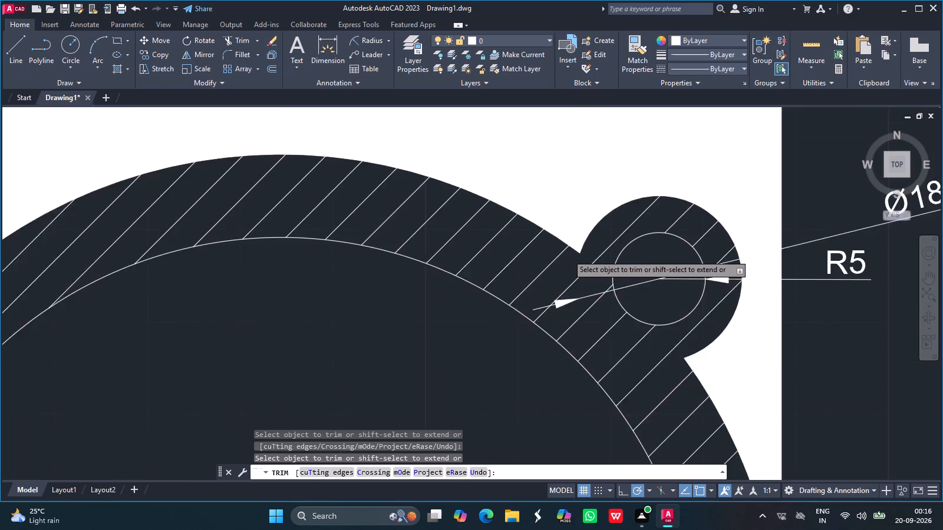
ctrl+scroll(568, 254, down, 1)
key(Escape)
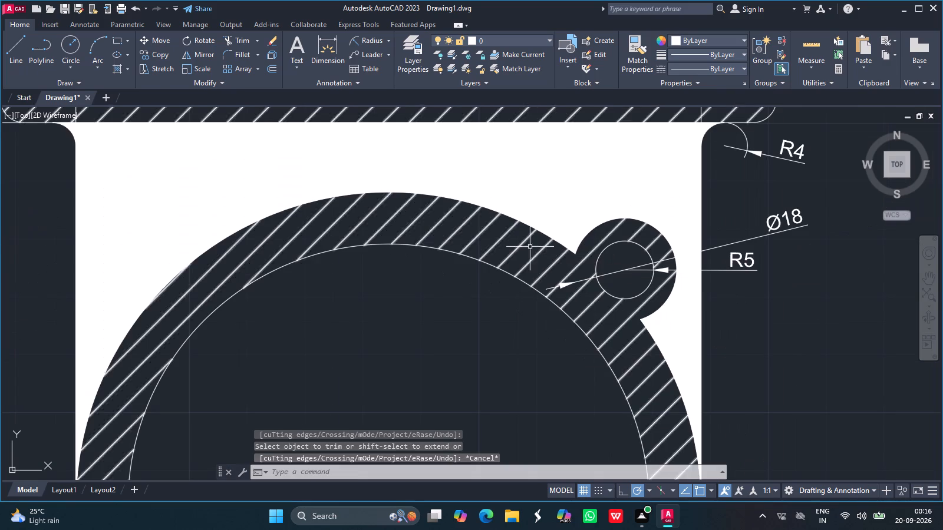
Add a radius dimension to the fillet between the ring and the upper-right lug, with its text inside the ring's bore.
click(366, 44)
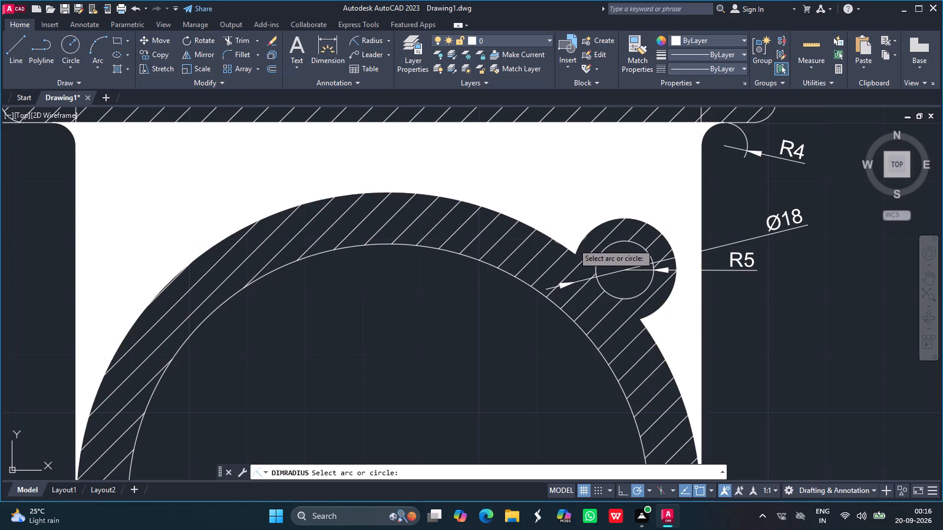
drag(573, 244, 529, 333)
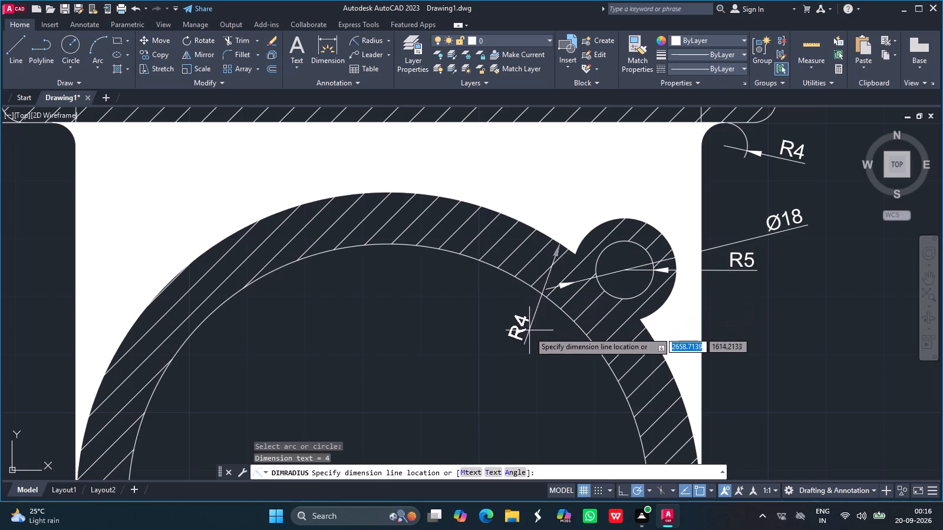
drag(529, 333, 517, 306)
click(517, 306)
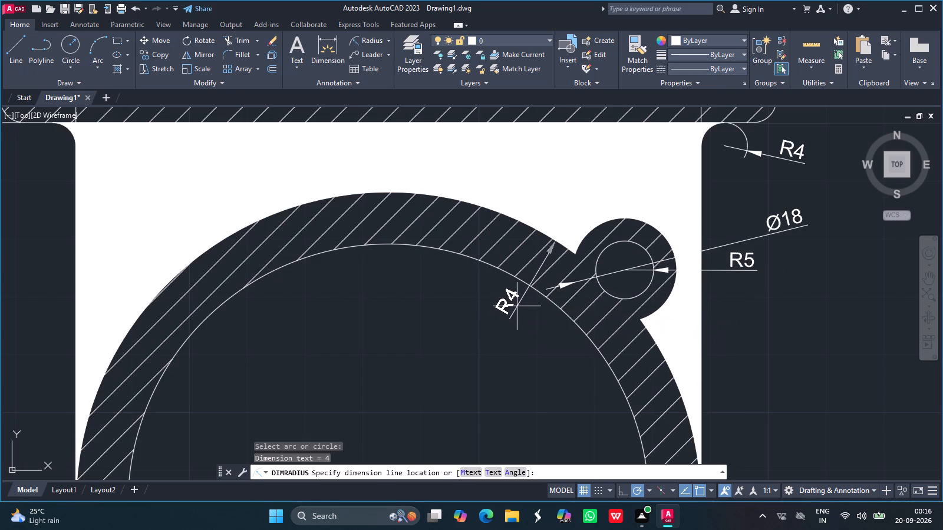
Fillet the corner between the ring's outer arc and the lower-left lug's upper side with radius 4.
scroll(453, 299, left, 1)
ctrl+scroll(453, 299, down, 3)
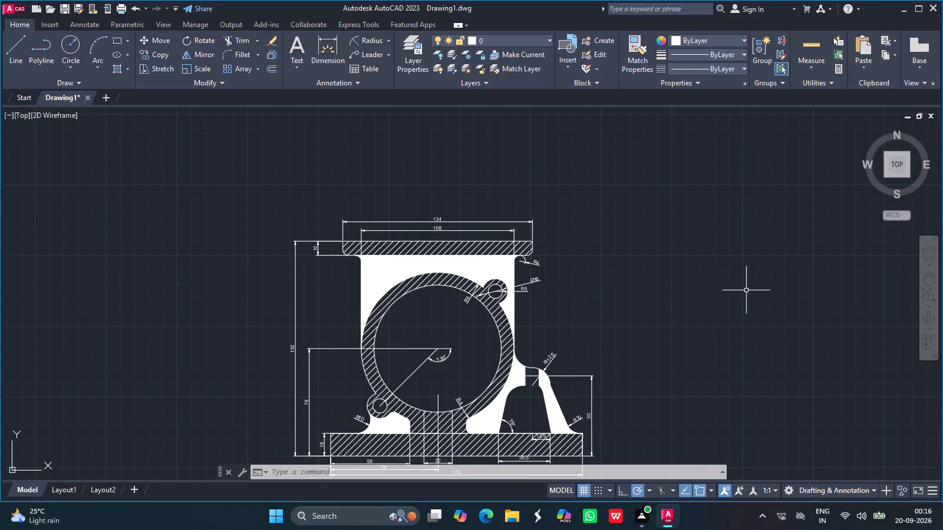
click(928, 275)
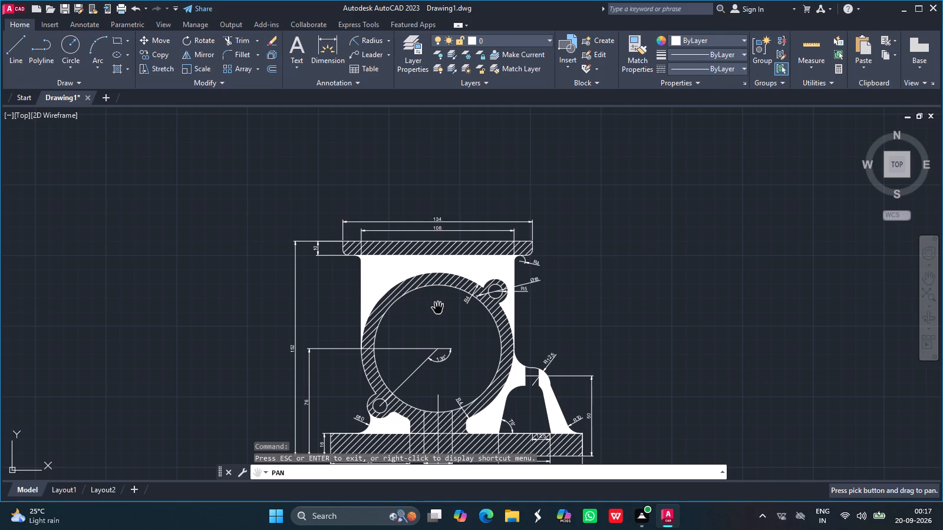
drag(437, 309, 438, 258)
ctrl+scroll(438, 258, up, 1)
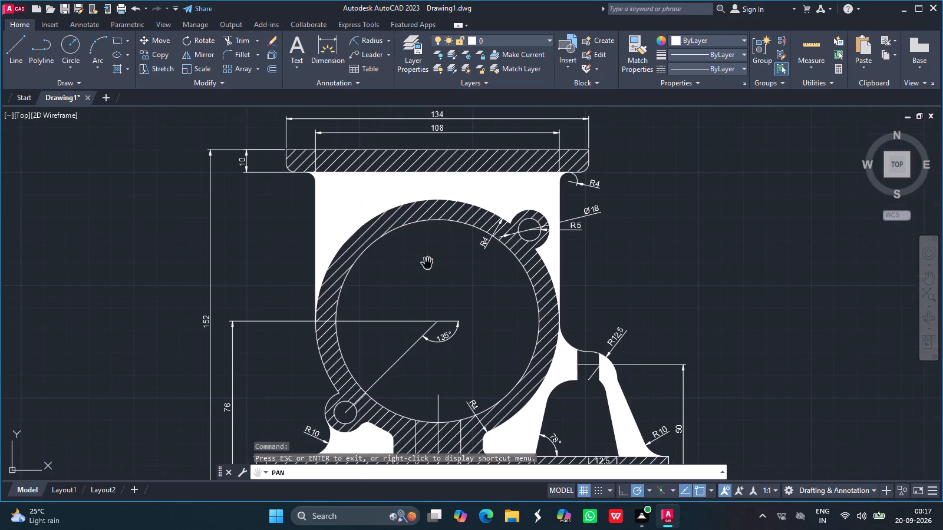
key(Escape)
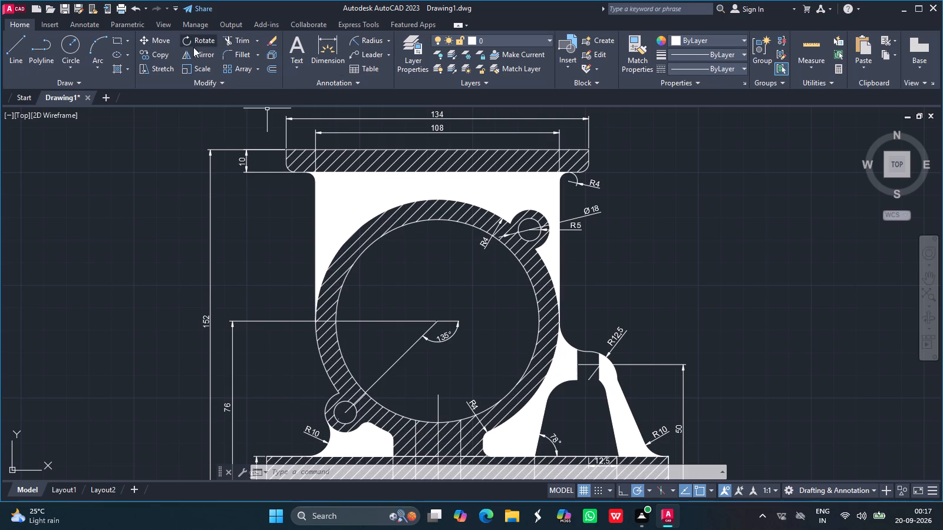
click(232, 53)
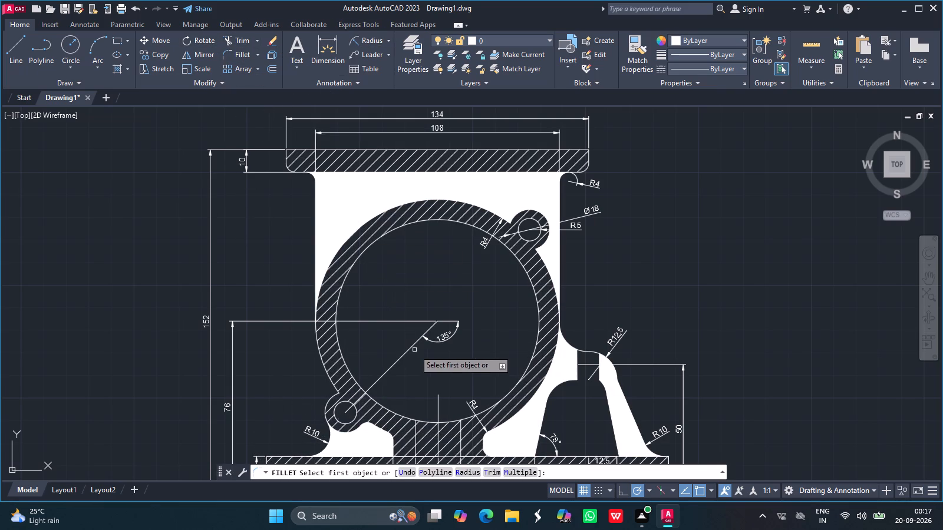
click(463, 472)
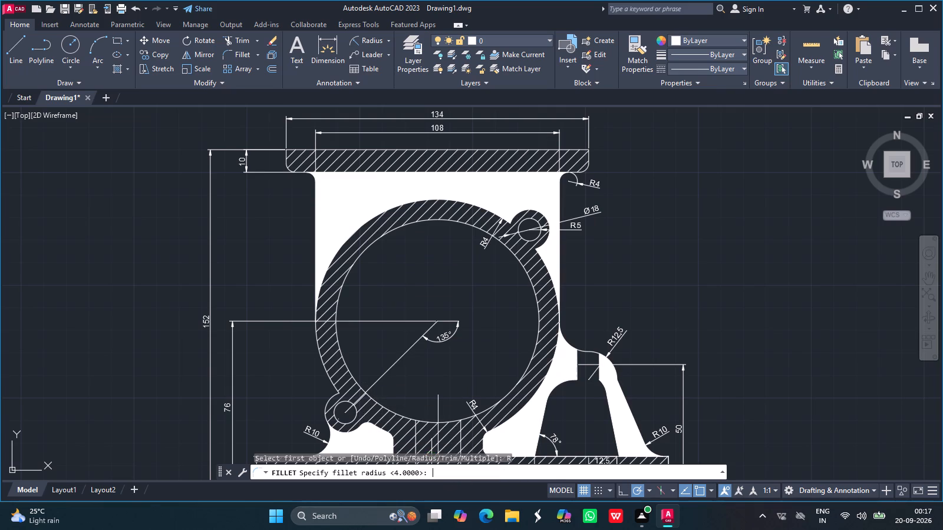
key(4)
key(Return)
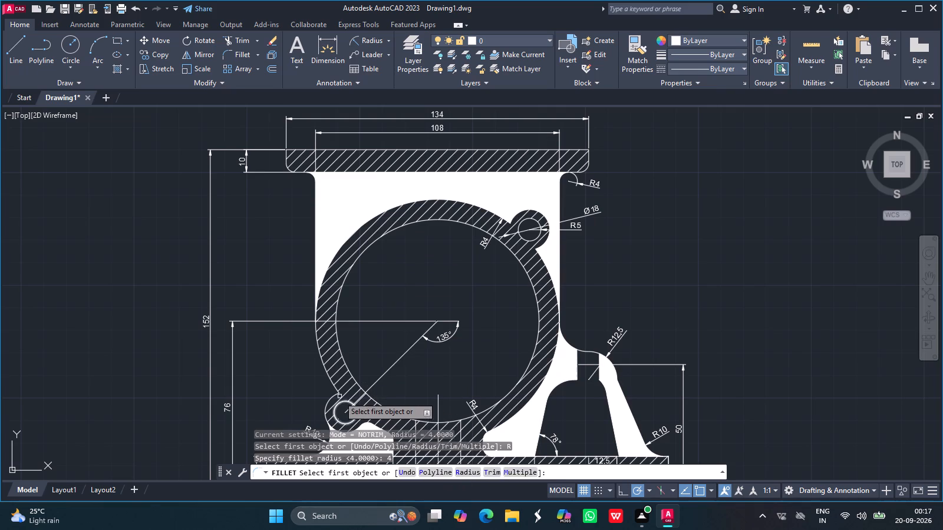
drag(333, 396, 333, 385)
click(333, 385)
Trim the leftover arc ends at the corner between the ring and the lower-left lug's upper side.
ctrl+scroll(333, 385, up, 1)
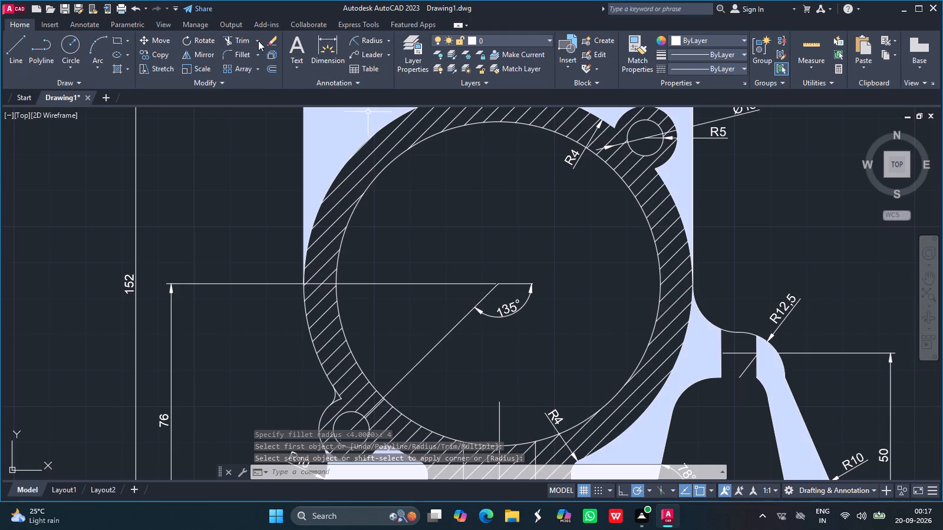
click(242, 39)
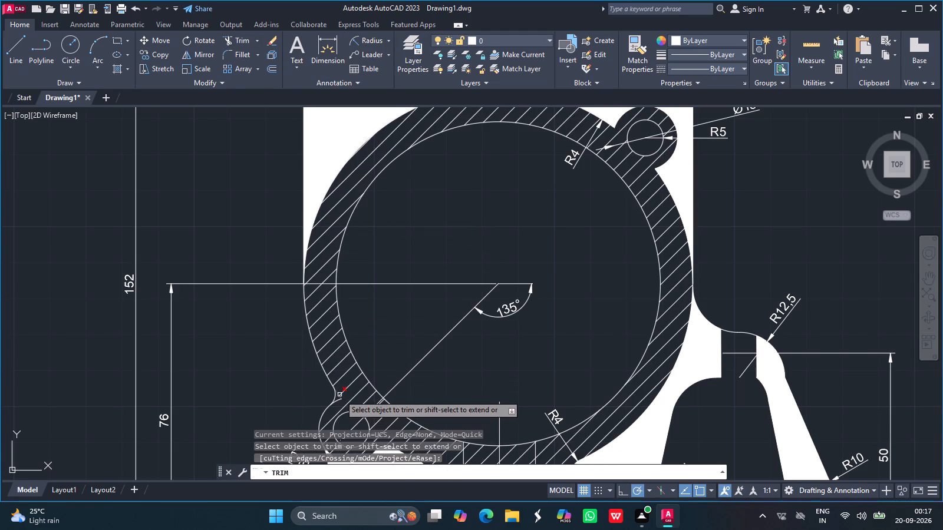
drag(339, 395, 338, 402)
drag(338, 402, 403, 404)
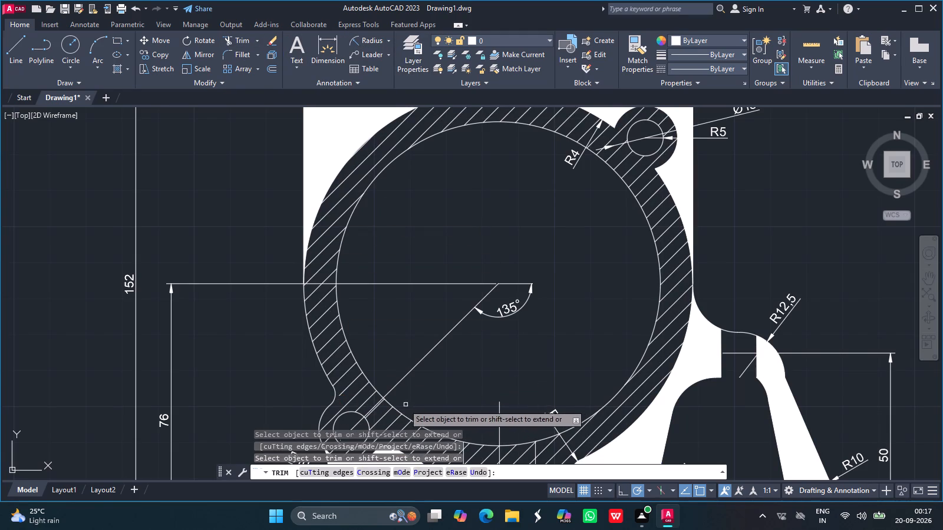
drag(403, 404, 391, 382)
key(Return)
Add a radius dimension to the fillet between the ring and the lower-left lug, with its text outside the ring.
ctrl+scroll(391, 382, down, 2)
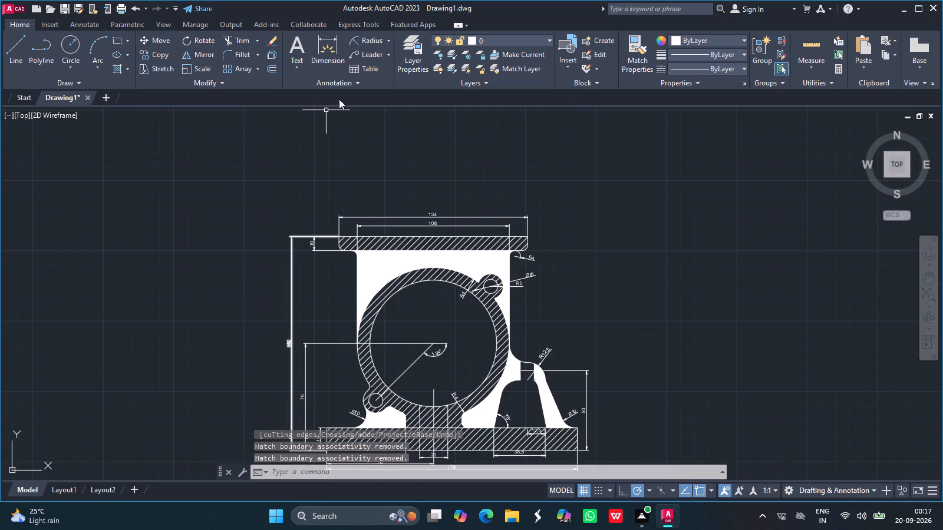
click(366, 37)
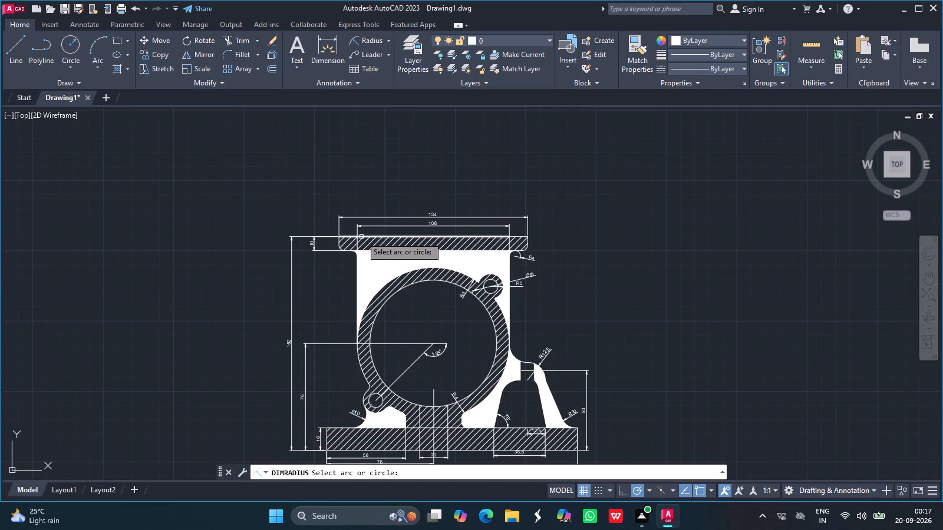
drag(369, 387, 362, 387)
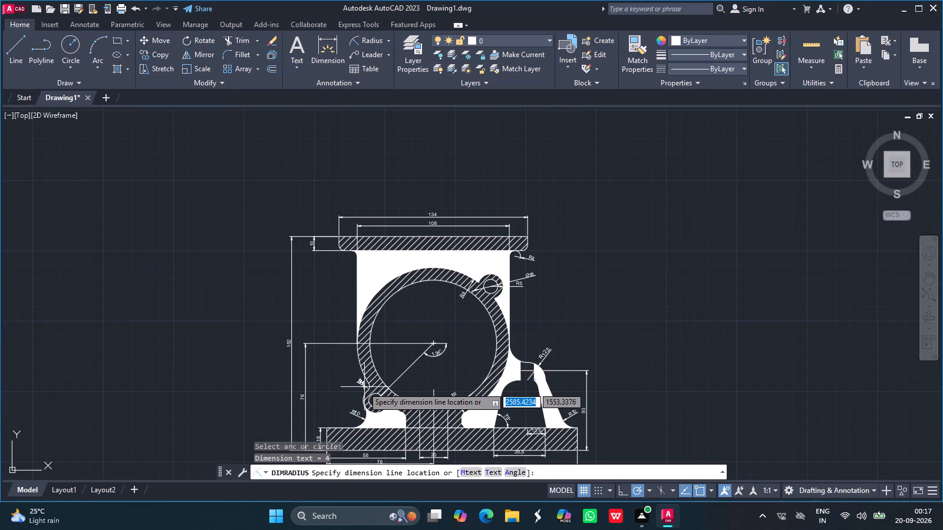
drag(362, 387, 360, 387)
click(360, 387)
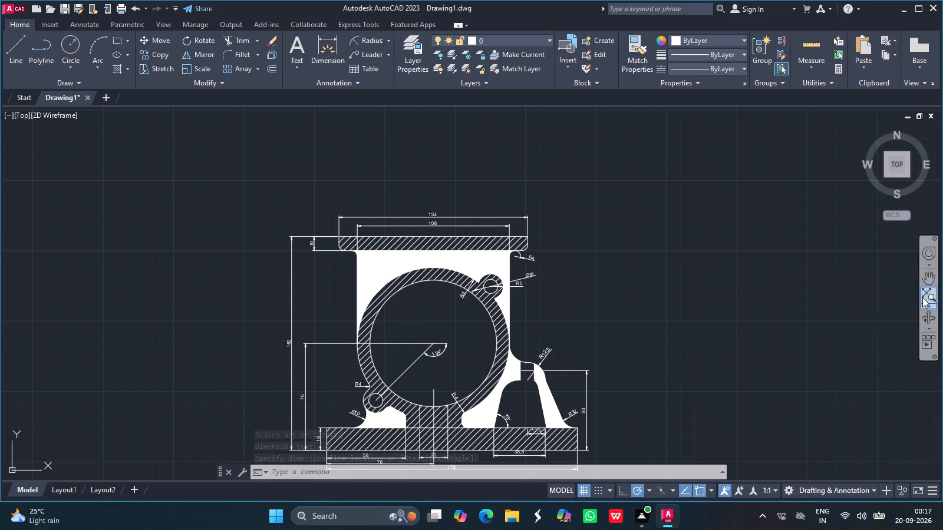
Add a diameter dimension to the ring's inner circle, with its text inside the bore near the upper-right lug.
click(926, 280)
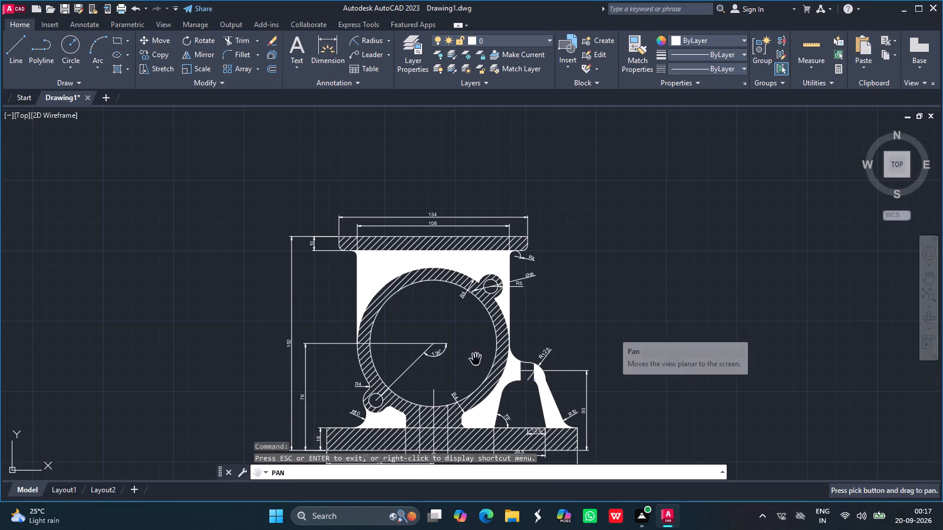
drag(473, 360, 476, 299)
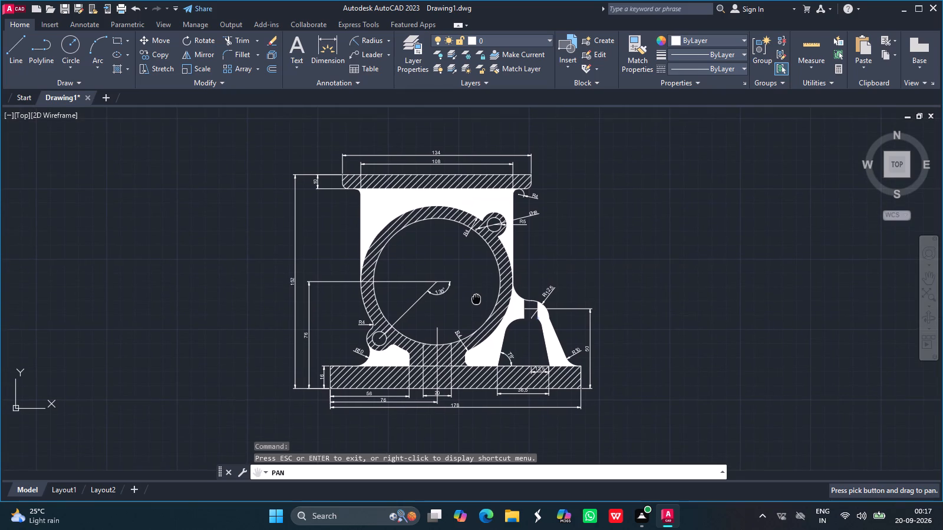
key(Escape)
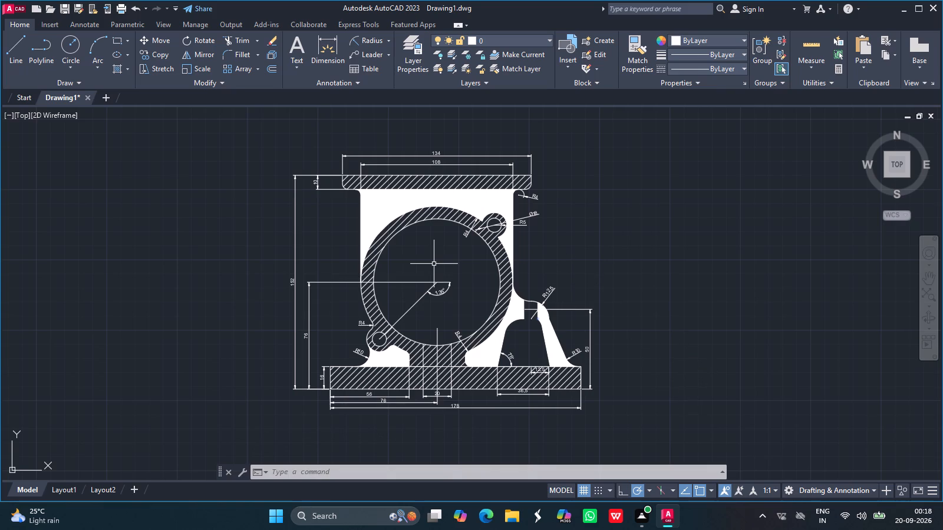
ctrl+scroll(424, 278, up, 1)
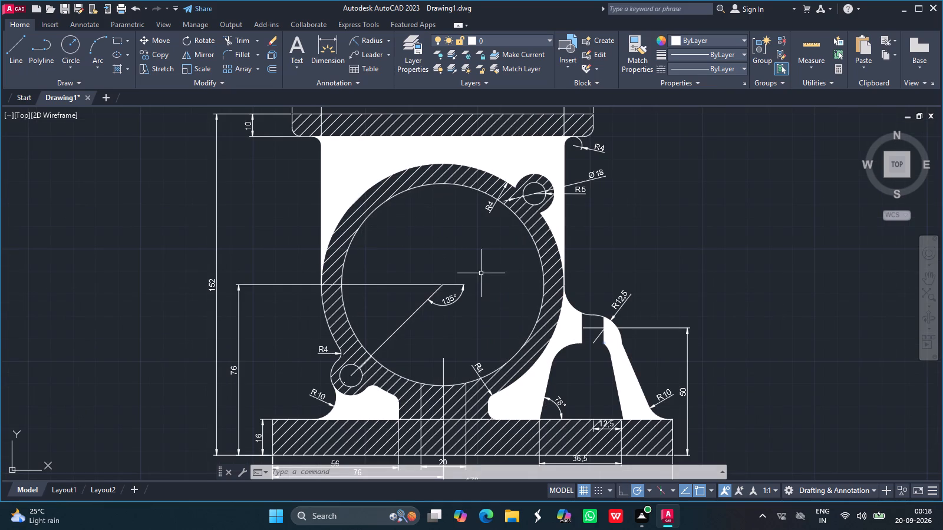
click(388, 41)
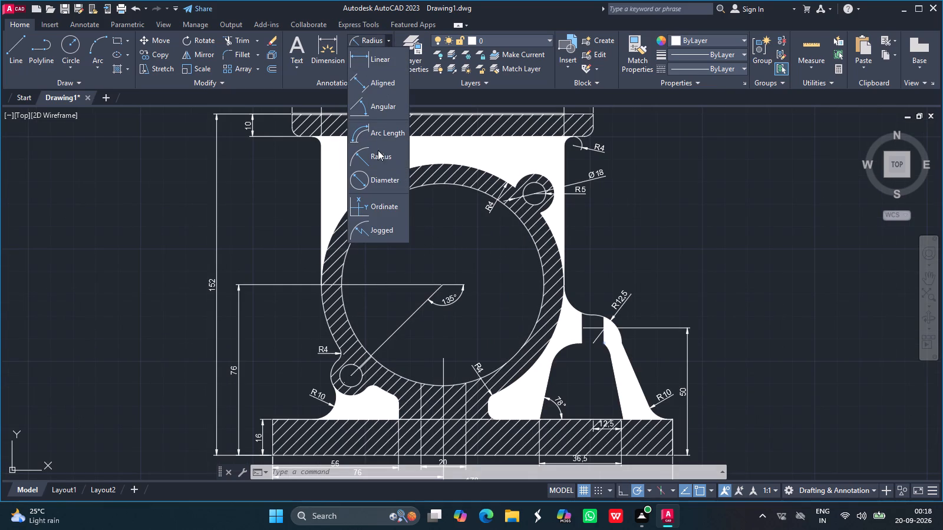
click(370, 182)
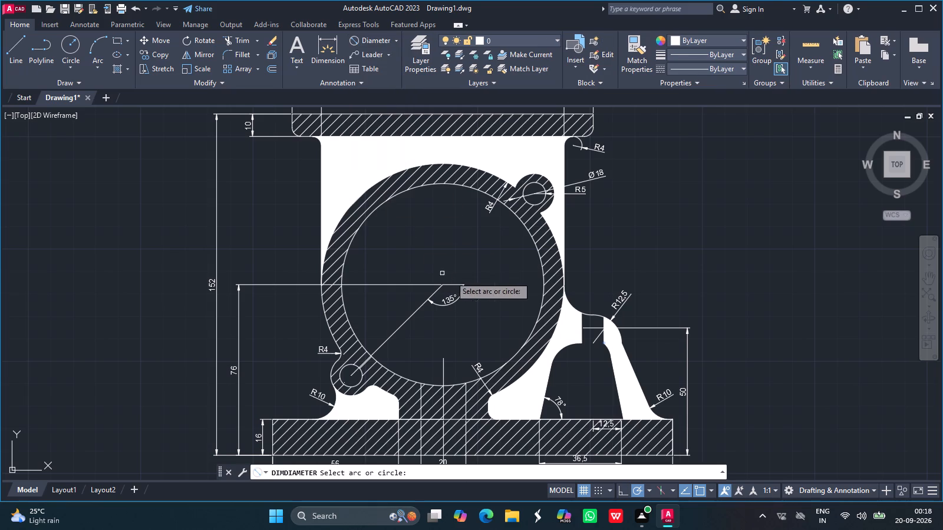
drag(525, 227, 520, 233)
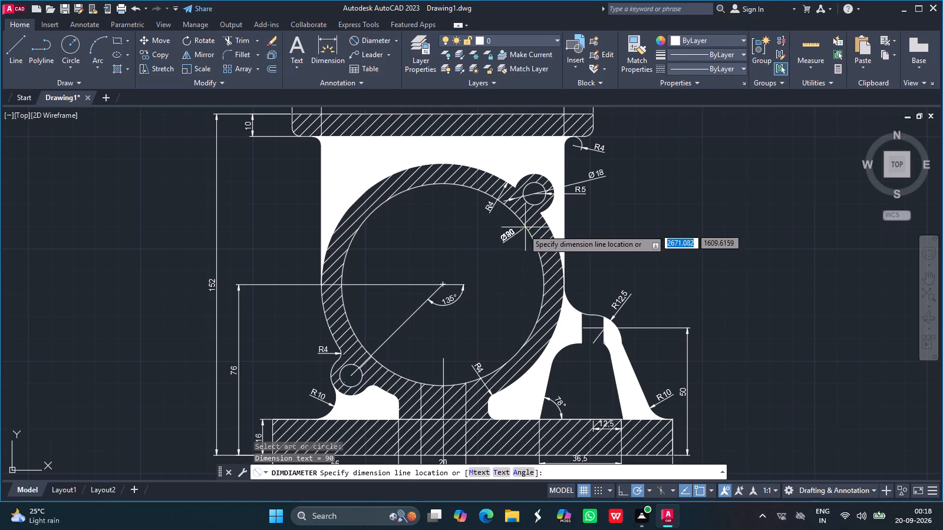
drag(520, 233, 513, 241)
drag(513, 241, 415, 256)
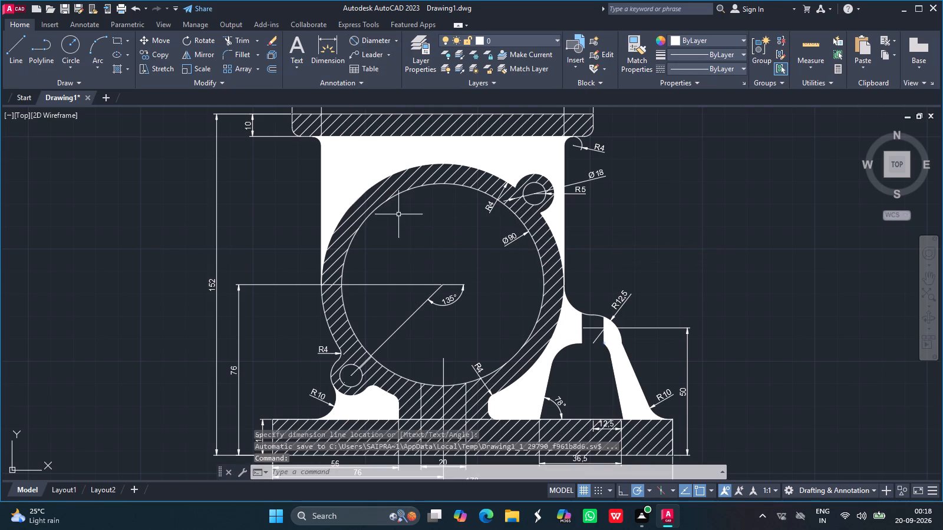
Add a diameter dimension to the ring's outer arc, with its text inside the bore on the upper-left side.
click(368, 37)
drag(351, 203, 380, 227)
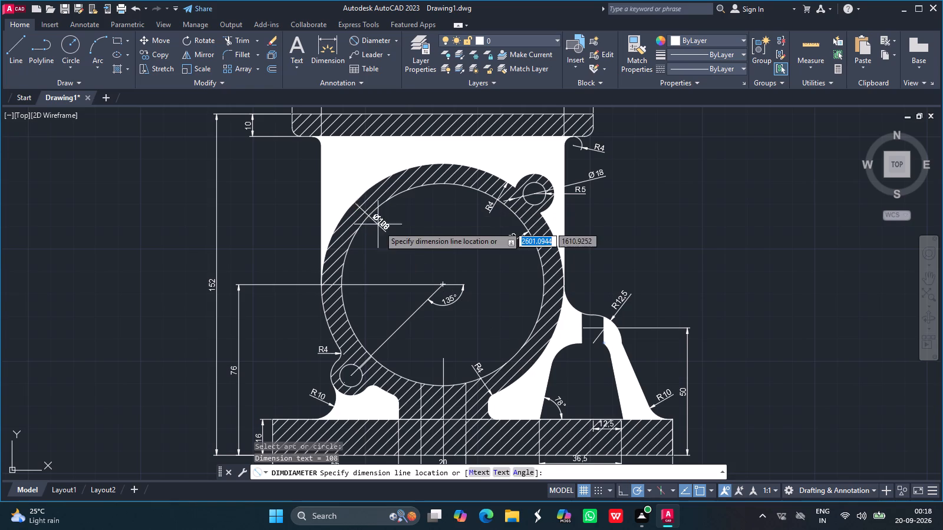
drag(380, 227, 393, 241)
click(393, 241)
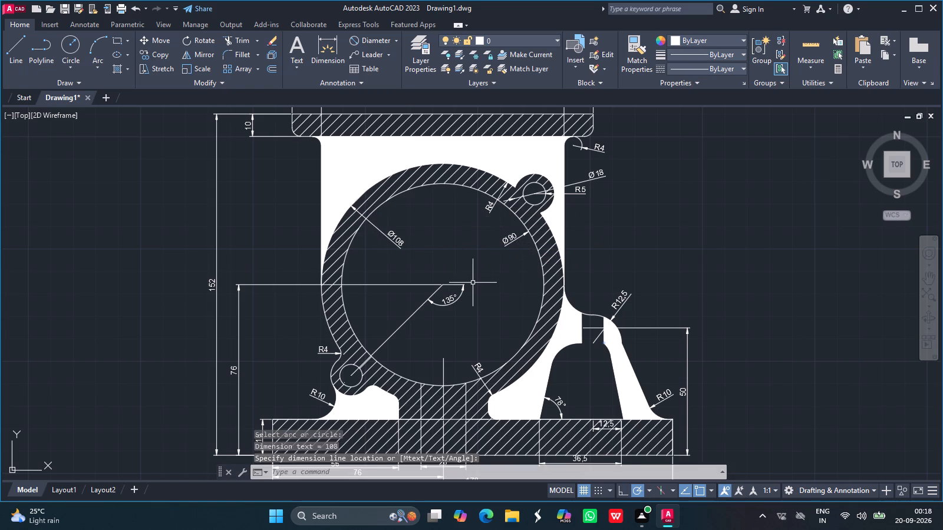
Save the drawing as P45.dwg in the Fuji folder.
ctrl+scroll(473, 283, down, 1)
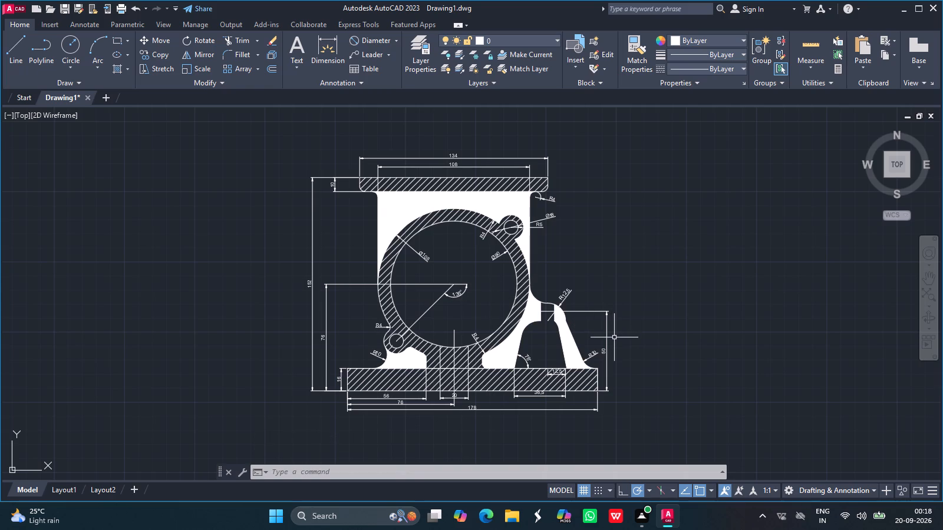
key(ctrl+s)
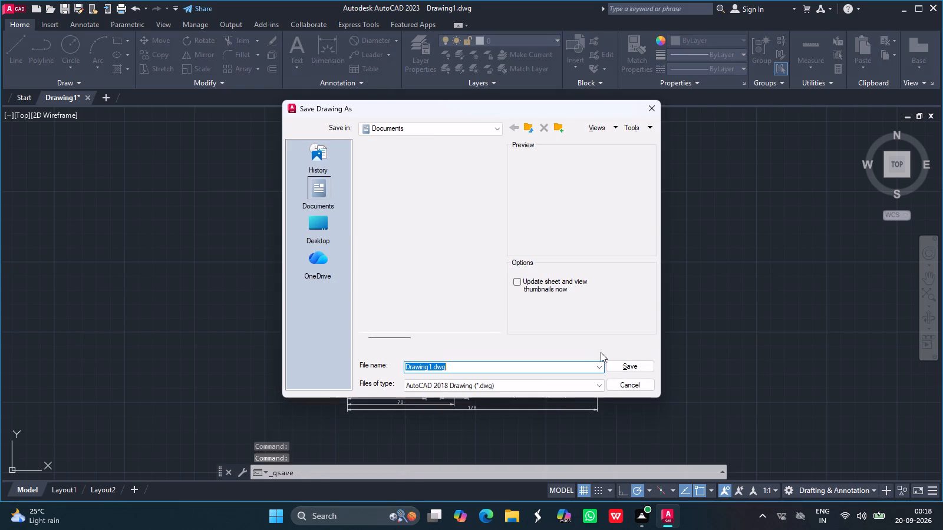
double_click(388, 174)
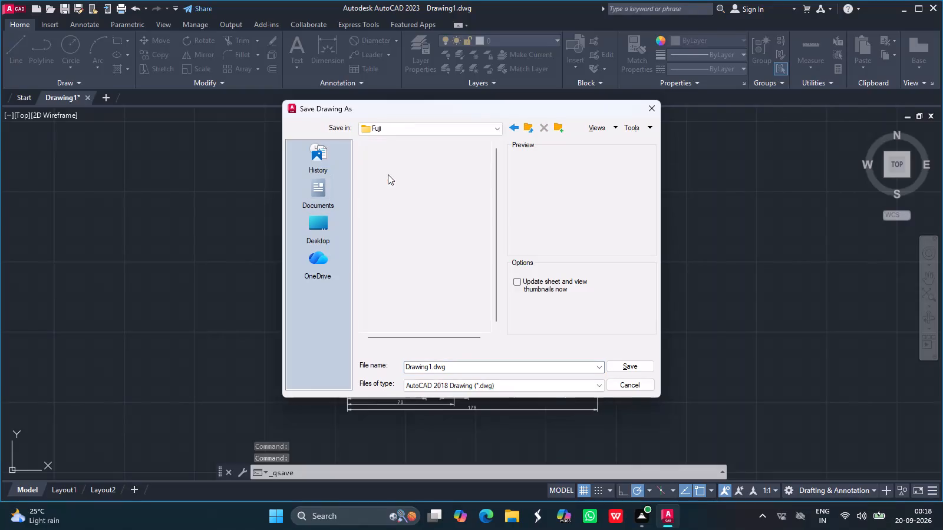
scroll(402, 306, down, 20)
scroll(402, 306, down, 20)
scroll(402, 306, down, 20)
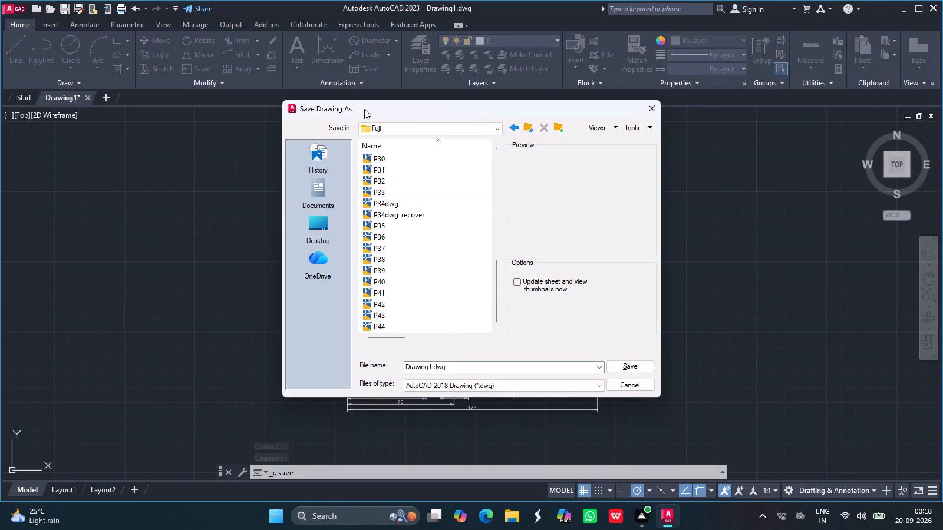
scroll(364, 109, down, 20)
scroll(364, 109, down, 20)
scroll(364, 109, down, 20)
scroll(395, 144, down, 20)
scroll(395, 144, down, 9)
click(430, 366)
click(430, 366)
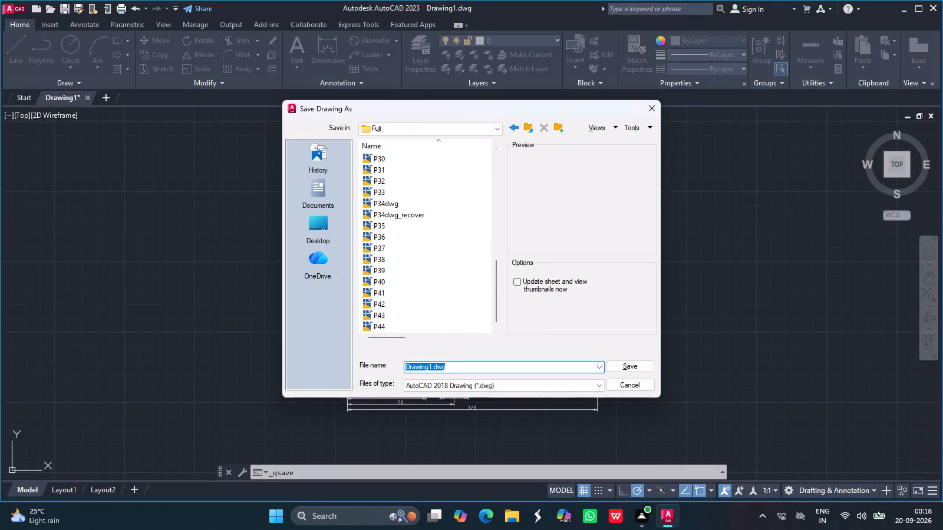
key(BackSpace)
key(BackSpace)
key(BackSpace)
key(BackSpace)
key(BackSpace)
key(BackSpace)
key(BackSpace)
key(BackSpace)
key(BackSpace)
key(BackSpace)
key(BackSpace)
key(BackSpace)
key(BackSpace)
key(BackSpace)
key(BackSpace)
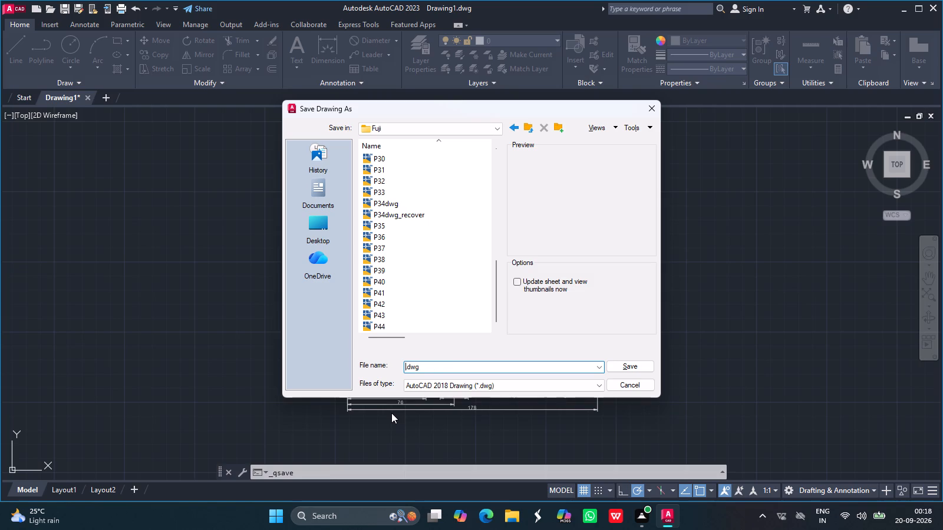
key(shift+p)
text(45)
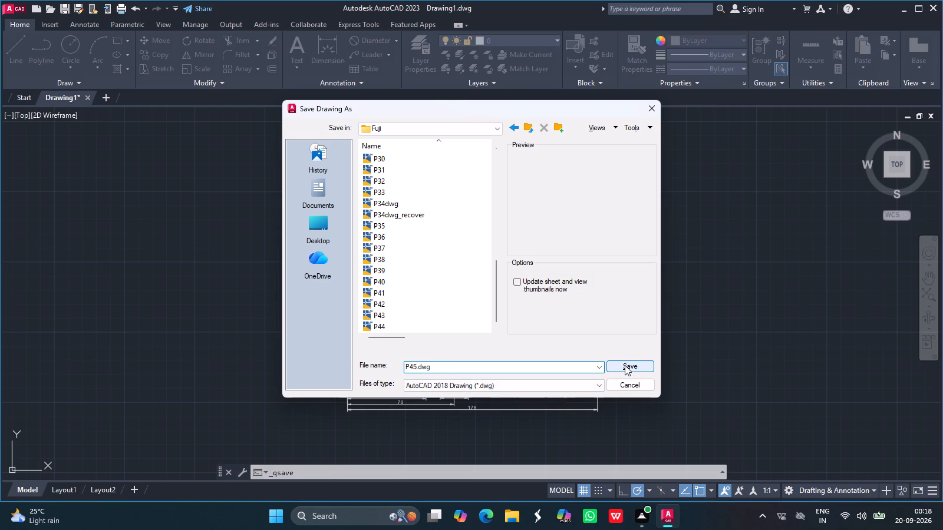
click(625, 365)
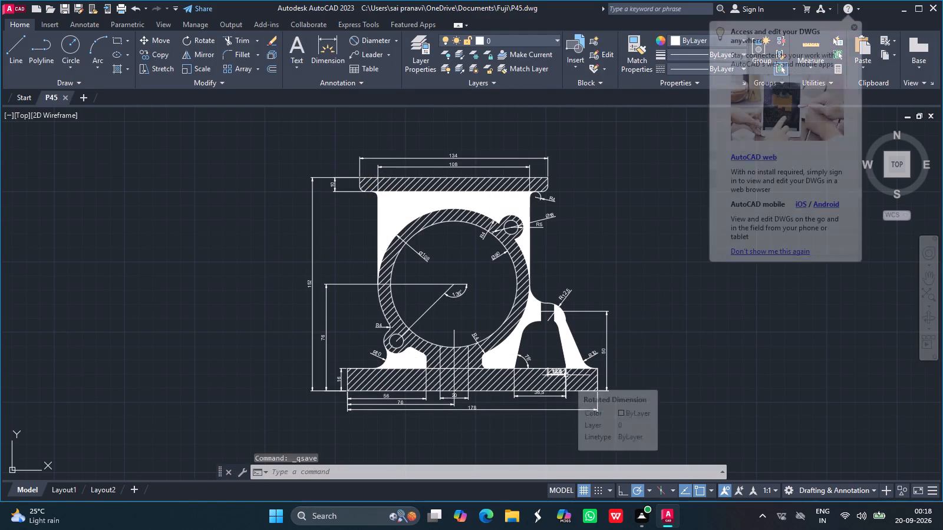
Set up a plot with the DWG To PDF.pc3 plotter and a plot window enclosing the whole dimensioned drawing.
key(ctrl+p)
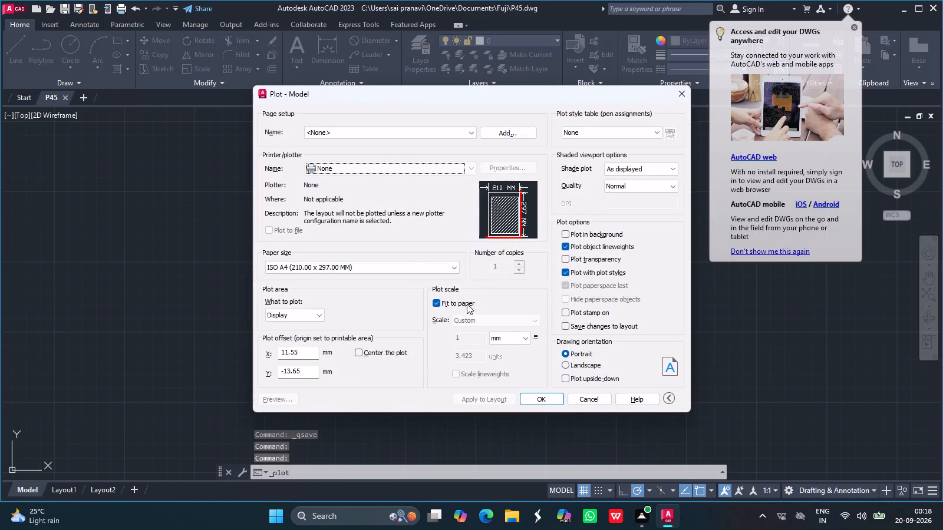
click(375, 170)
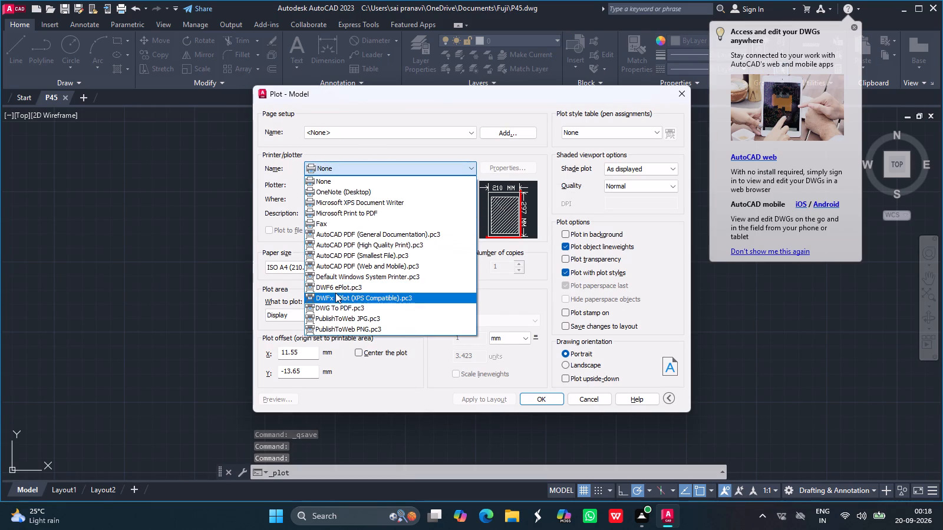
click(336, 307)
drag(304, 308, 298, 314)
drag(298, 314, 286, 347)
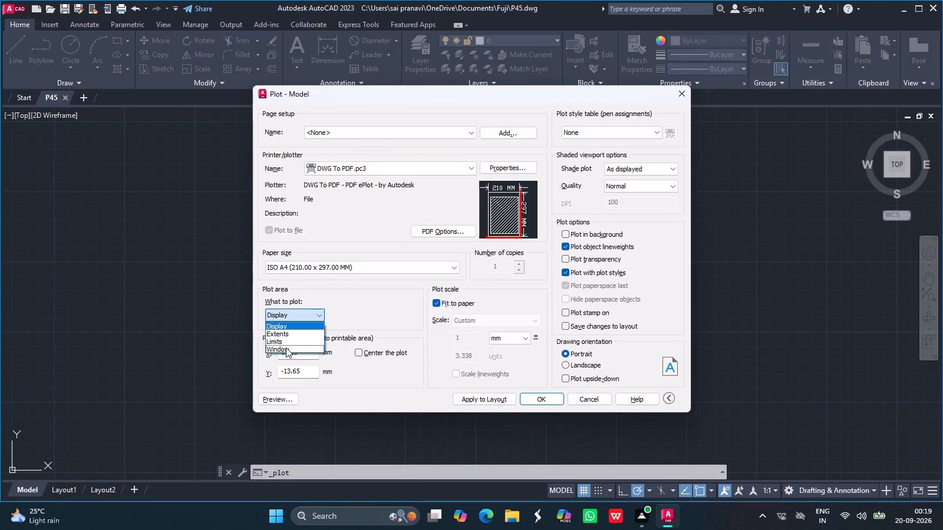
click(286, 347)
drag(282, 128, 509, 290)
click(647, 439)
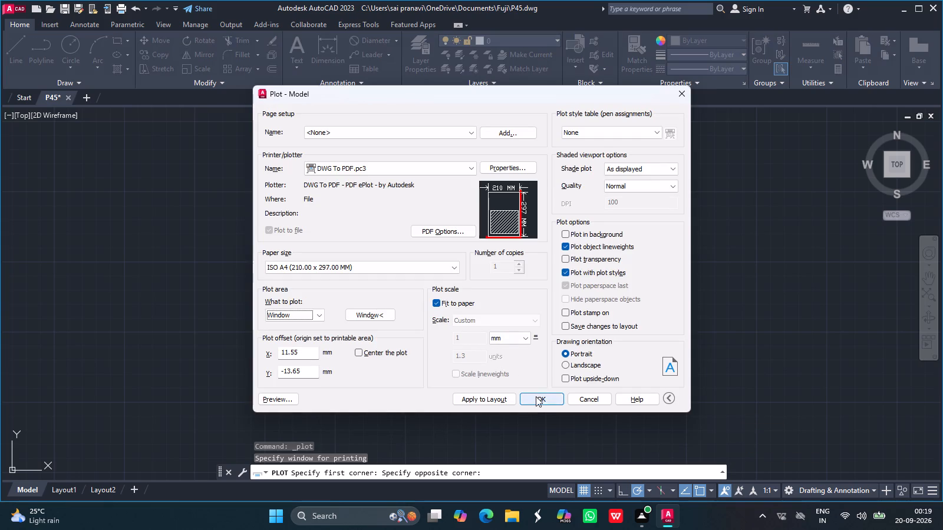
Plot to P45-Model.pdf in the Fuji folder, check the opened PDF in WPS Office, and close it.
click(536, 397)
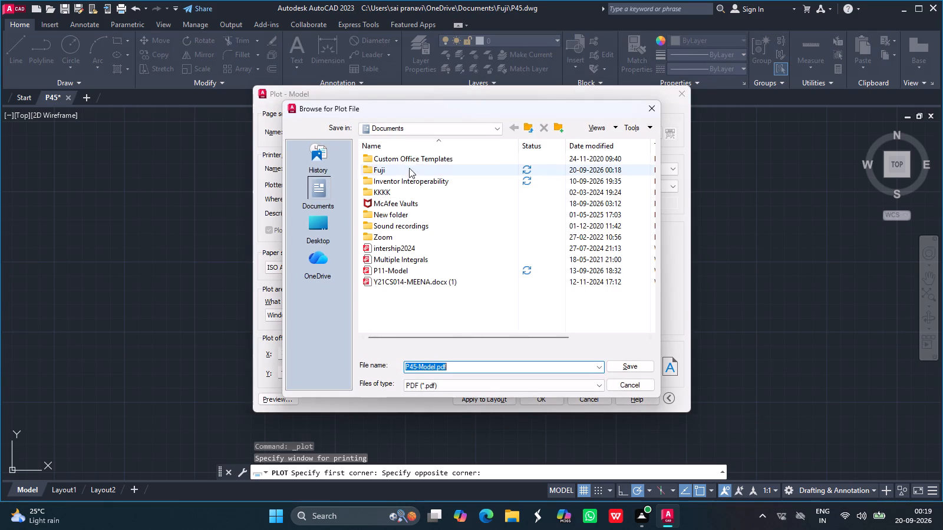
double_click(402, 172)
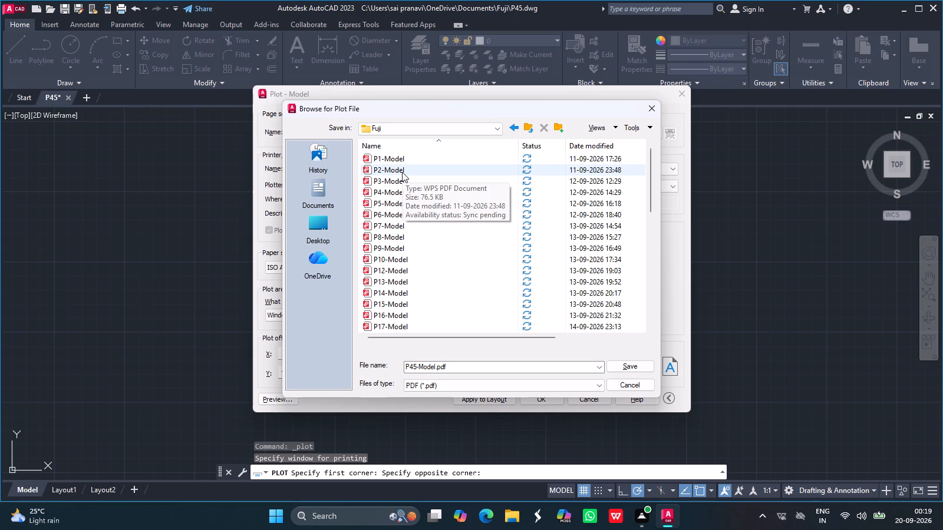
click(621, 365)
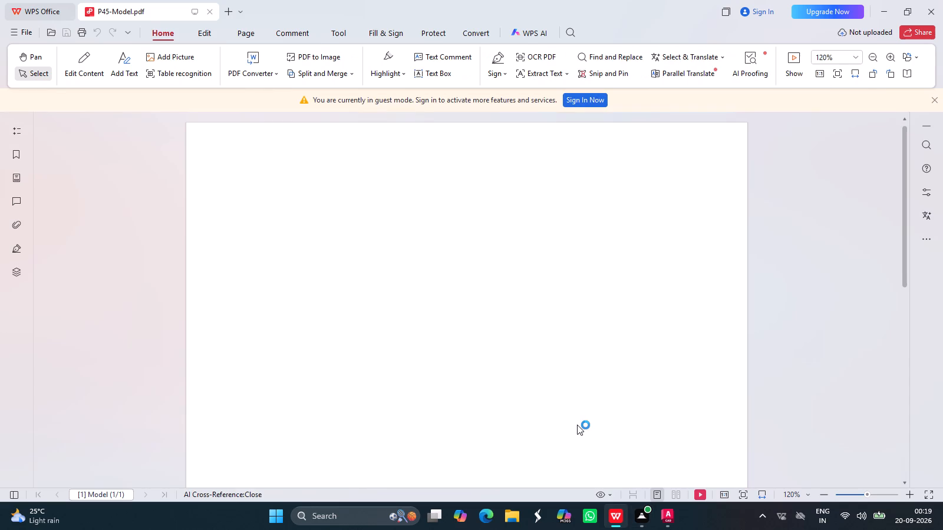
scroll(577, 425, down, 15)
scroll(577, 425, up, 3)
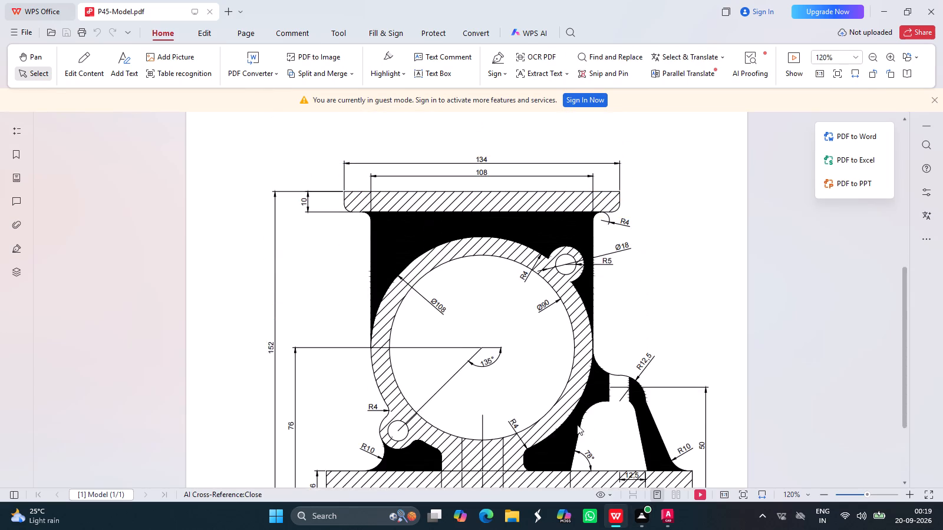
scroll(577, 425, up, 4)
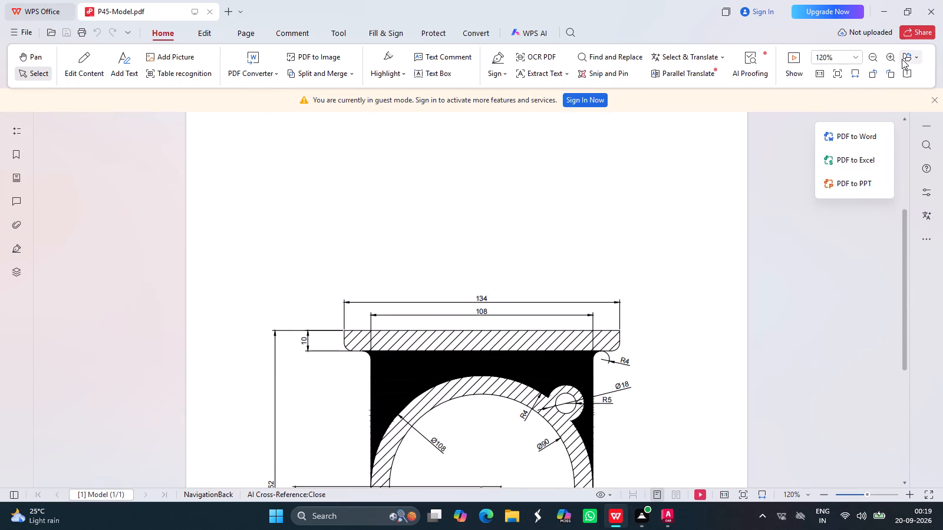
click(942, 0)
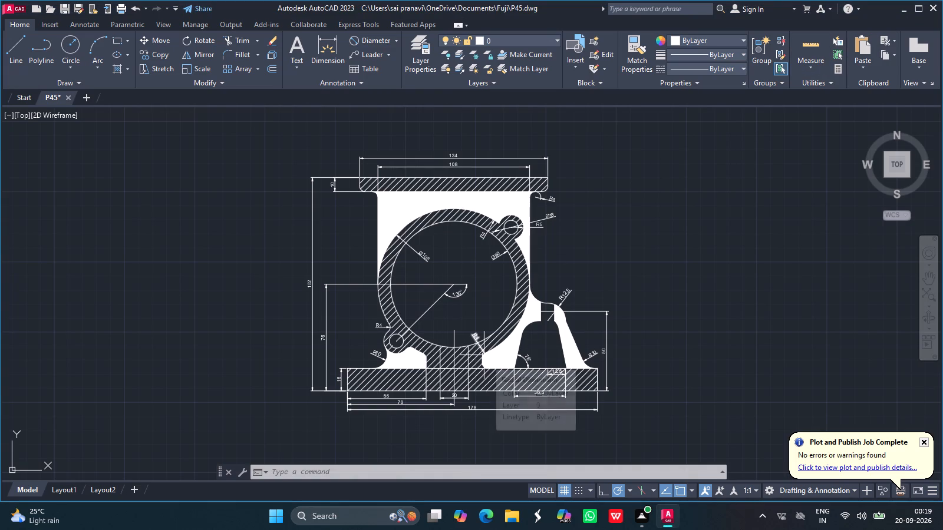
Set up a centred landscape plot with DWG To PDF.pc3 and a plot window enclosing the whole dimensioned drawing.
key(ctrl+p)
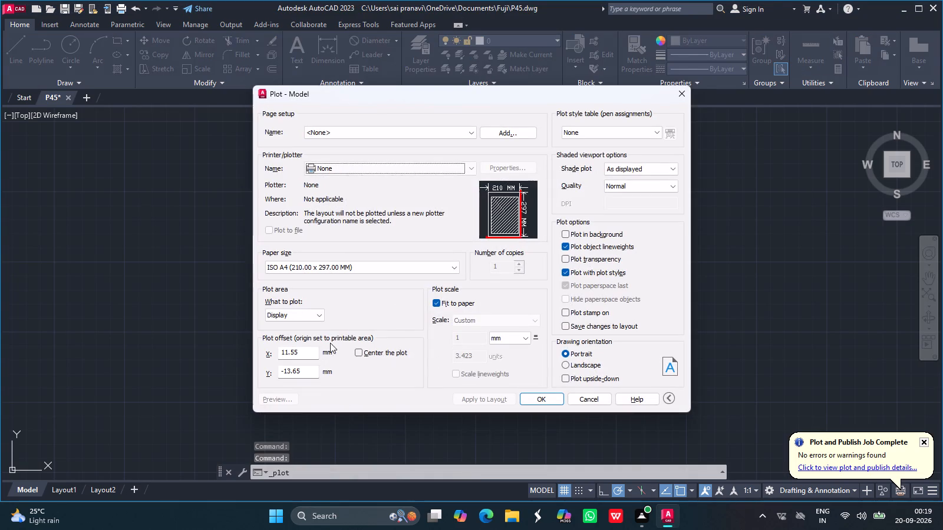
click(359, 355)
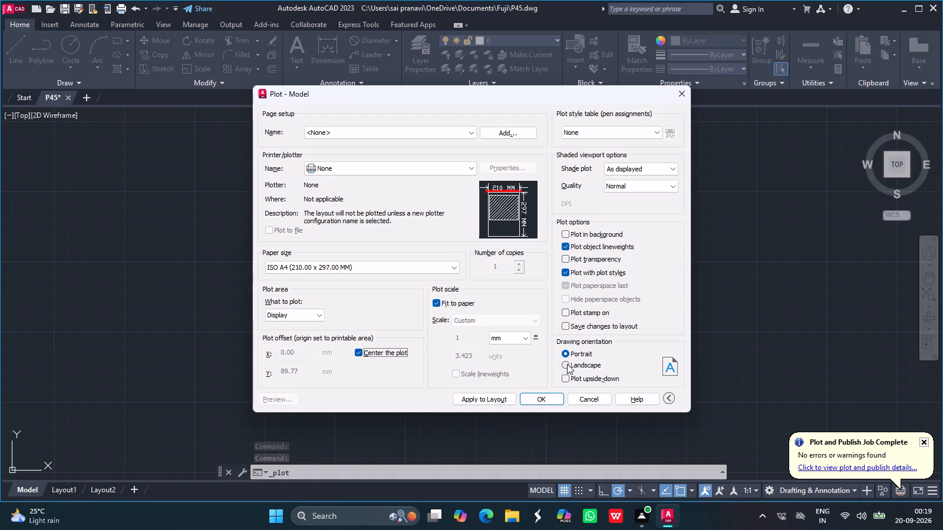
click(567, 364)
drag(296, 319, 292, 333)
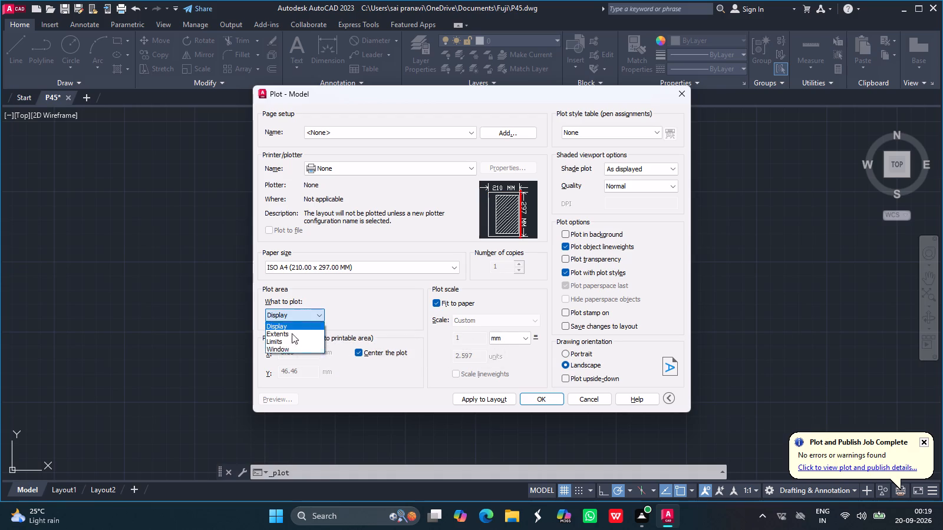
drag(292, 333, 286, 349)
click(286, 349)
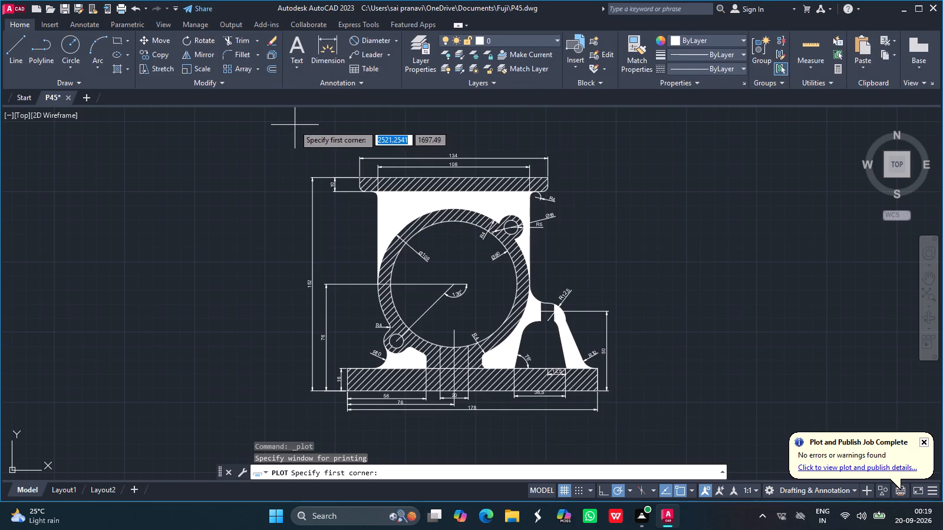
drag(286, 133, 461, 281)
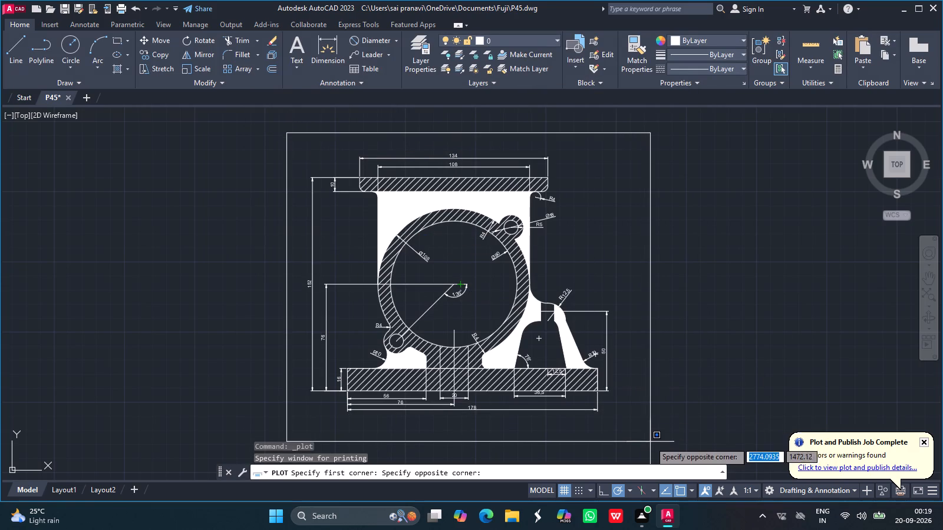
click(649, 438)
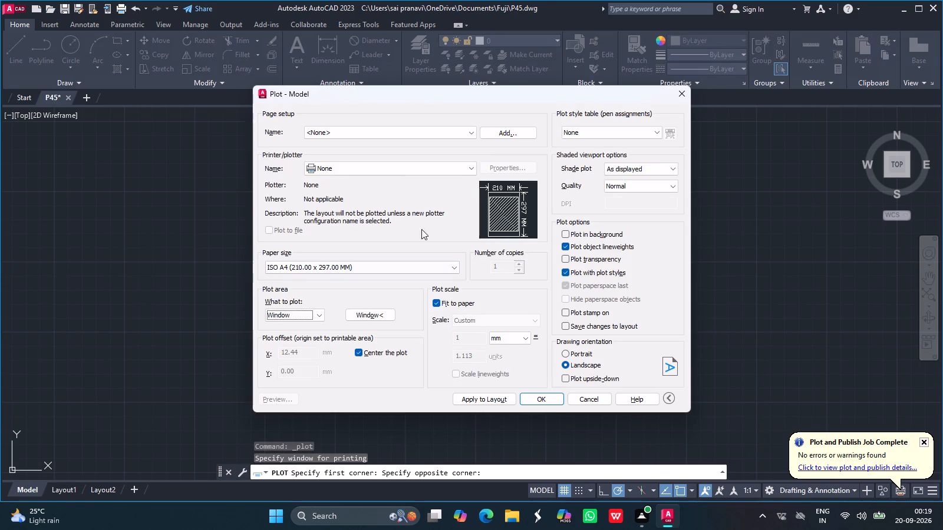
drag(411, 170, 361, 303)
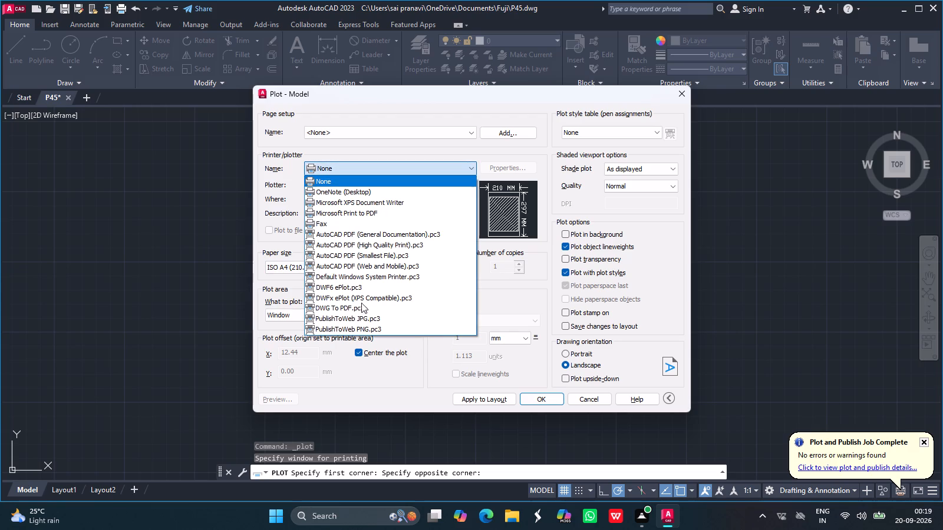
drag(361, 303, 355, 308)
click(355, 308)
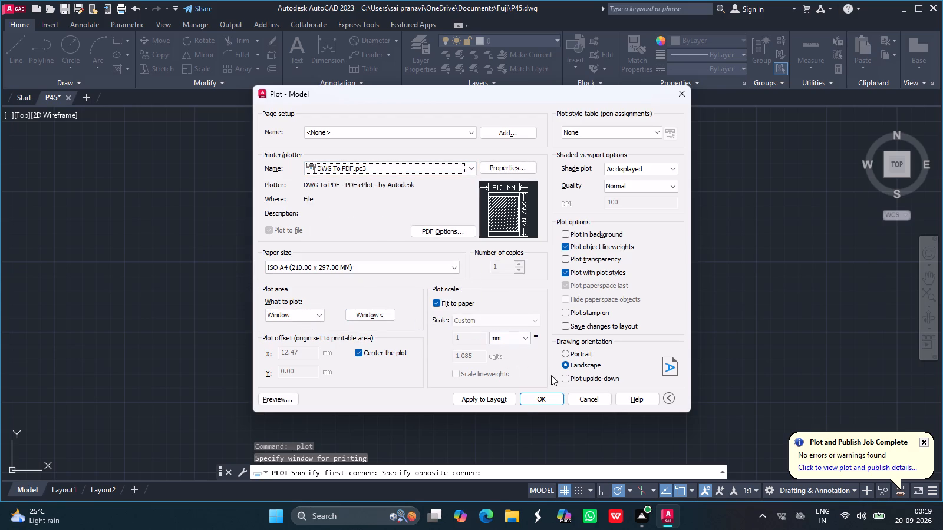
Plot to P45-Model.pdf in the Fuji folder, overwriting the existing file.
click(536, 402)
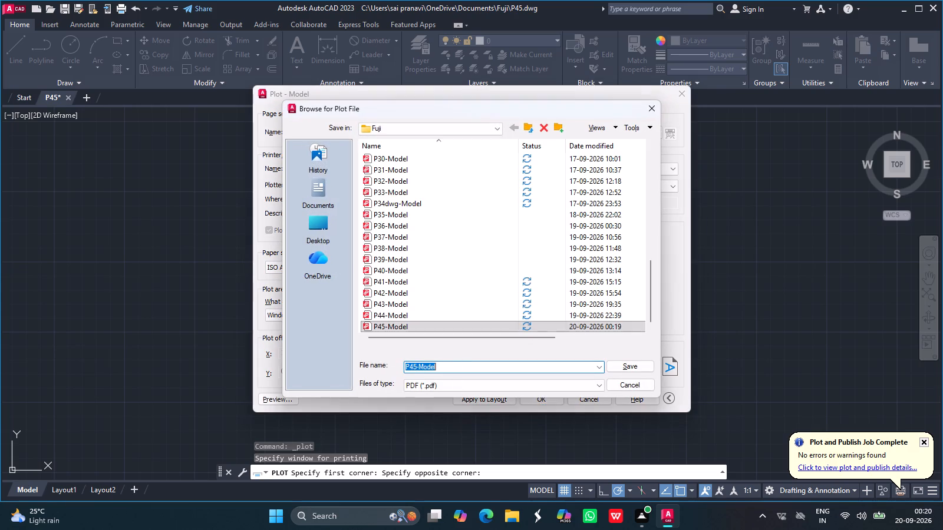
click(507, 369)
click(628, 371)
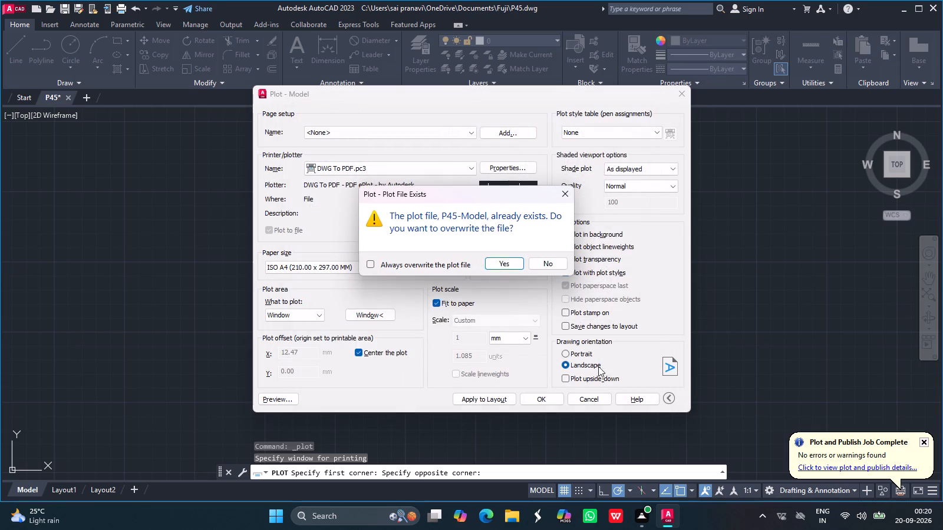
click(500, 263)
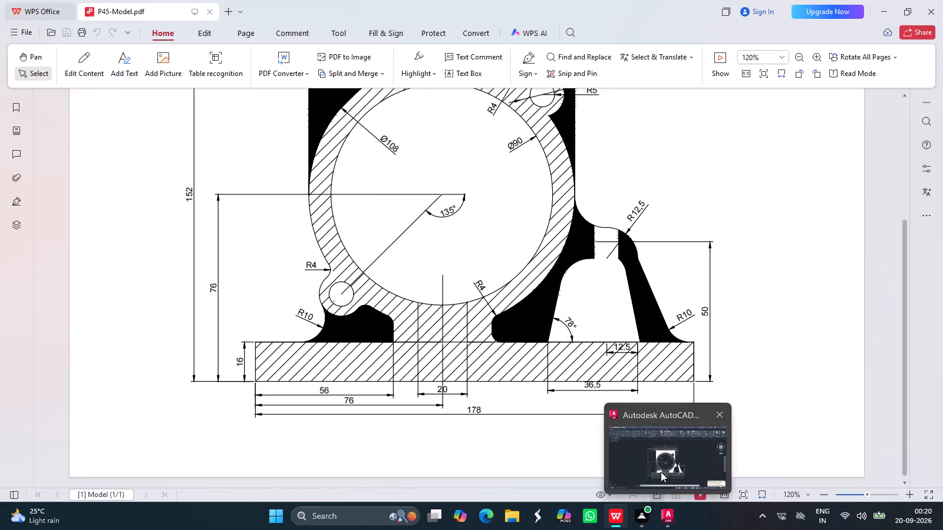
Return to AutoCAD and turn off command logging with LOGFILEOFF.
click(661, 472)
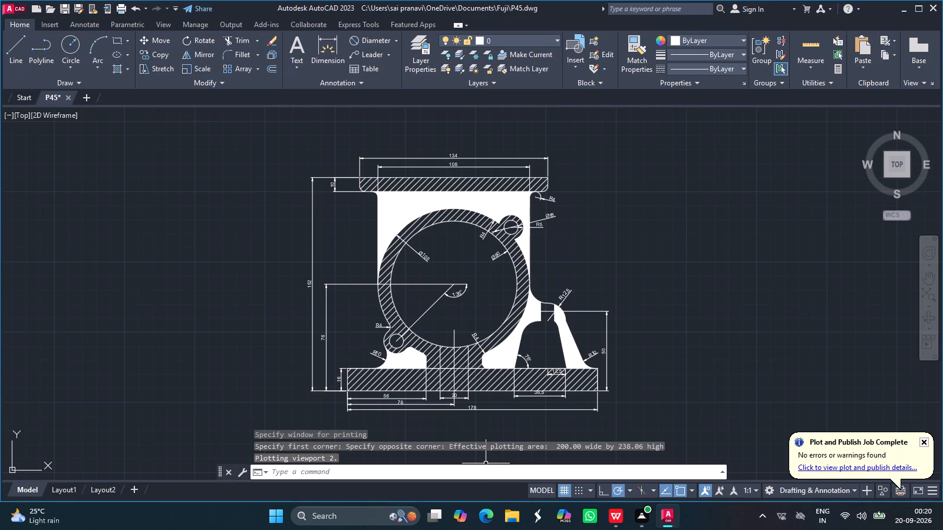
click(483, 469)
text(log)
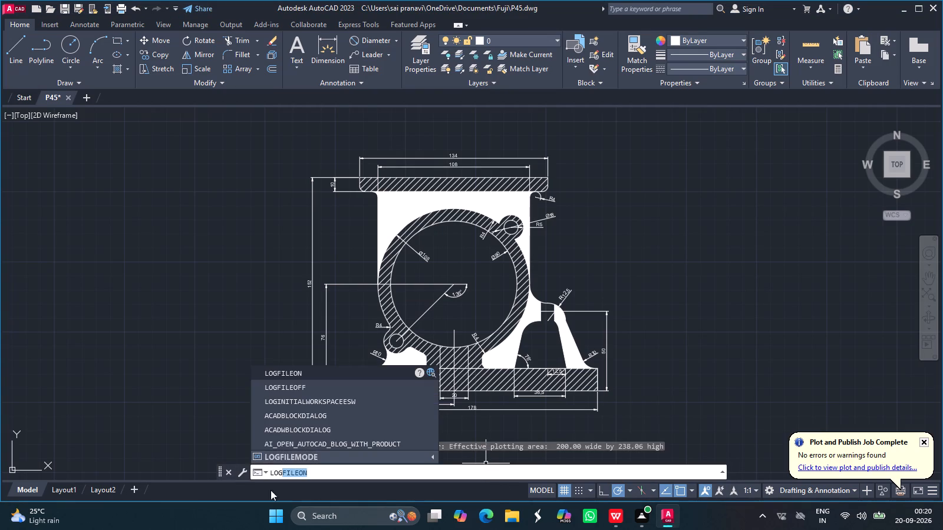
click(291, 387)
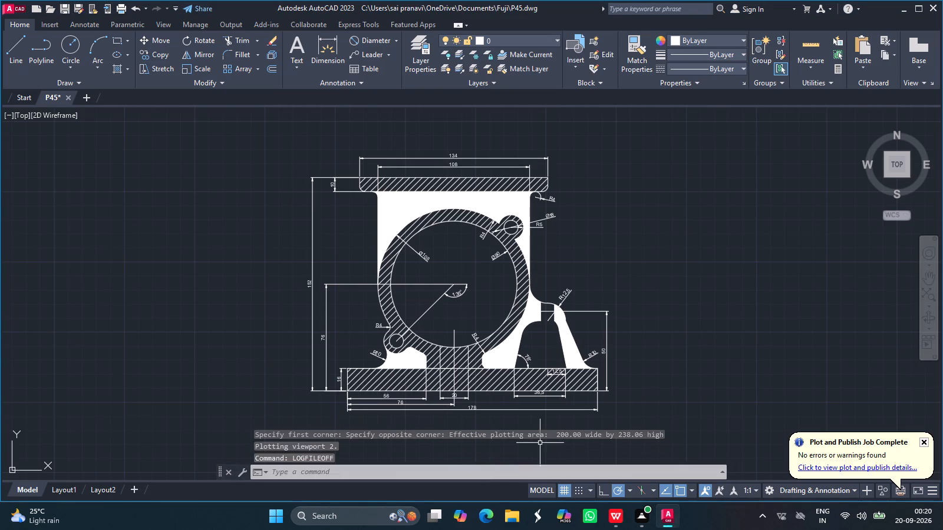